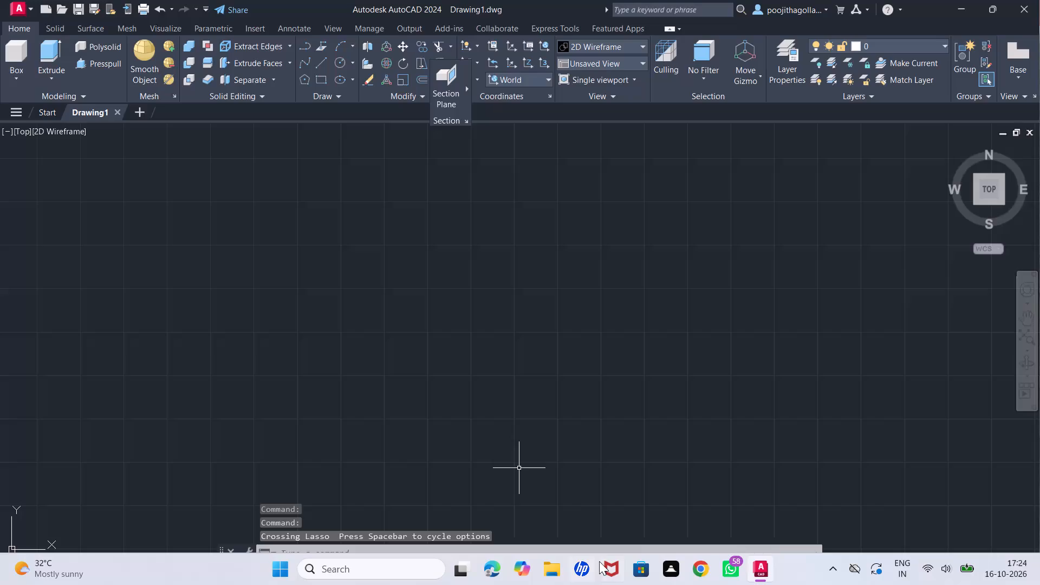
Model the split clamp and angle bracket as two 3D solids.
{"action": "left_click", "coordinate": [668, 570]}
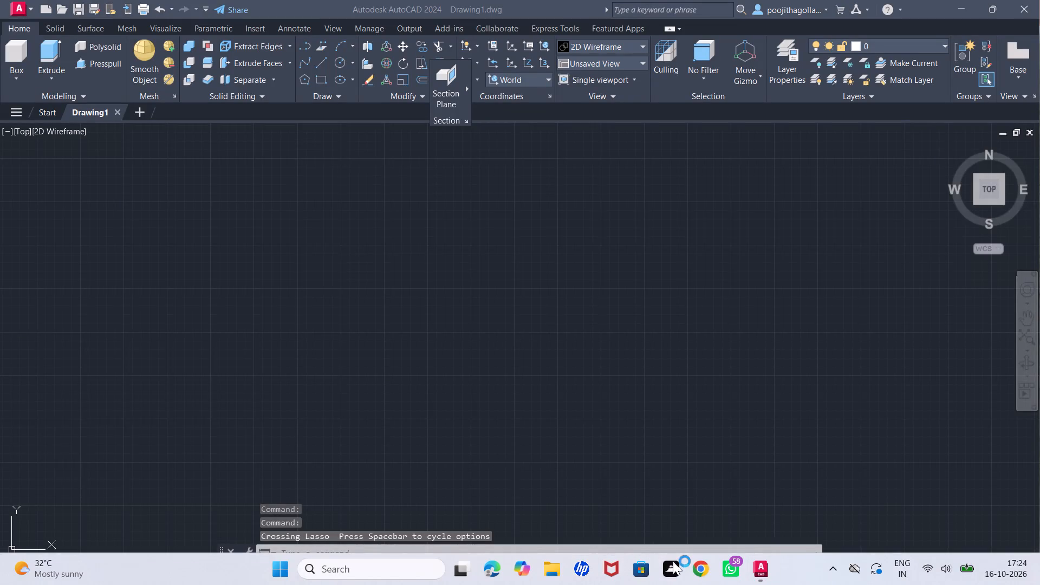
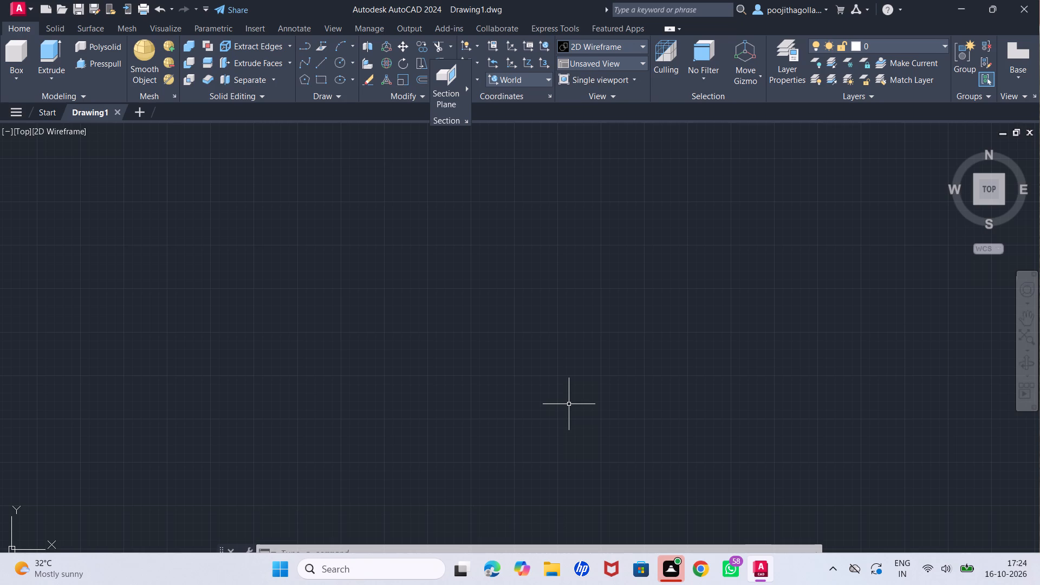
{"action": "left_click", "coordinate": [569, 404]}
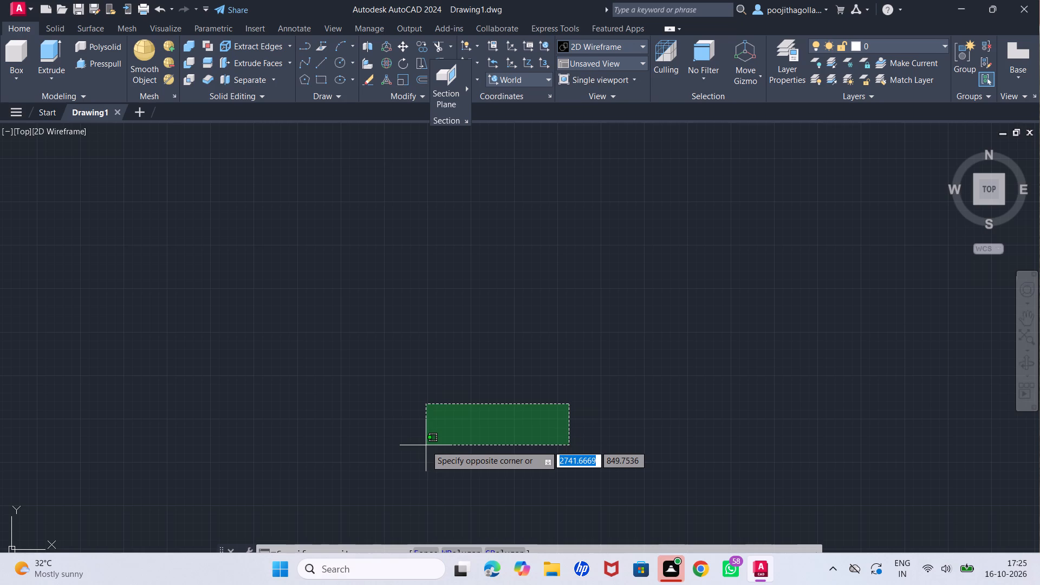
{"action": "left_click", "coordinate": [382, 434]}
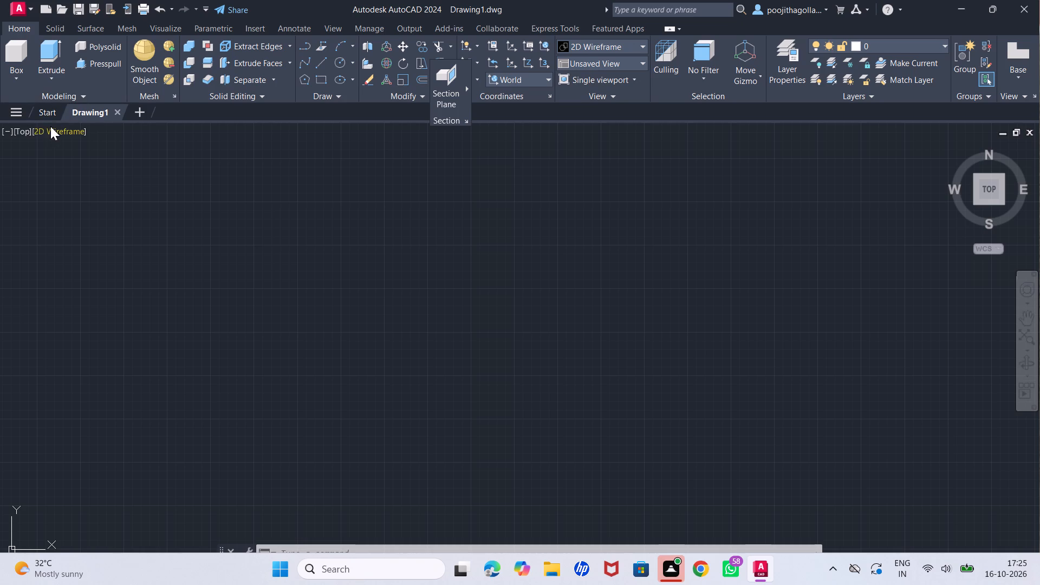
Switch the viewport from the Top view to the Front view.
{"action": "left_click", "coordinate": [21, 127]}
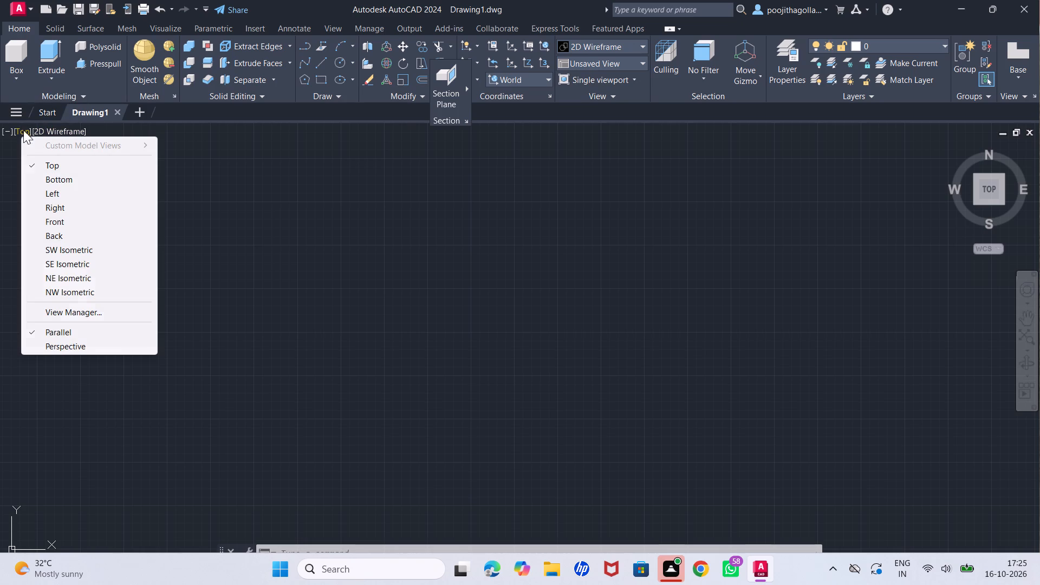
{"action": "left_click", "coordinate": [64, 222]}
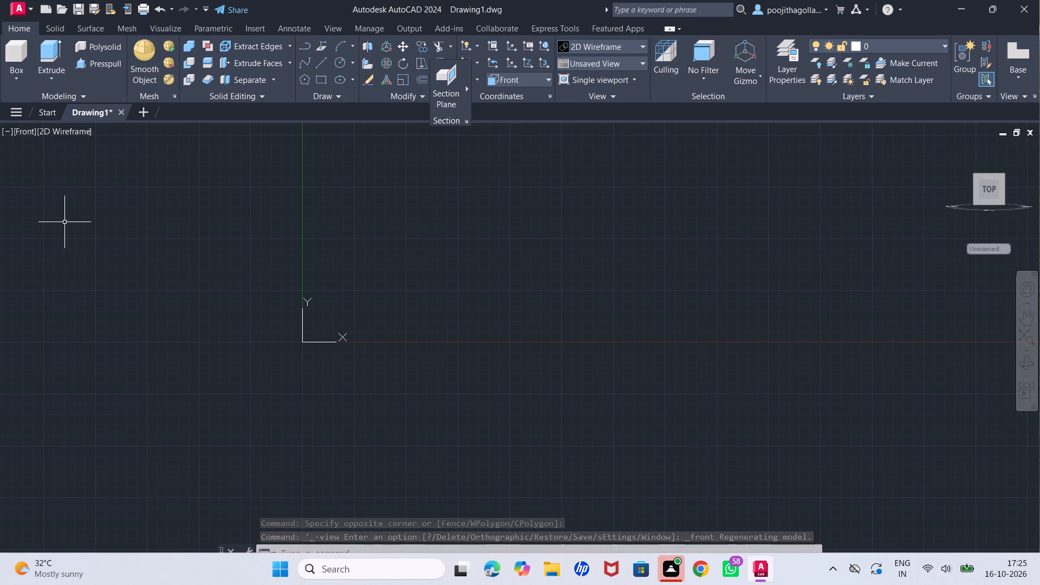
{"action": "middle_click_drag", "start_coordinate": [457, 263], "coordinate": [439, 287]}
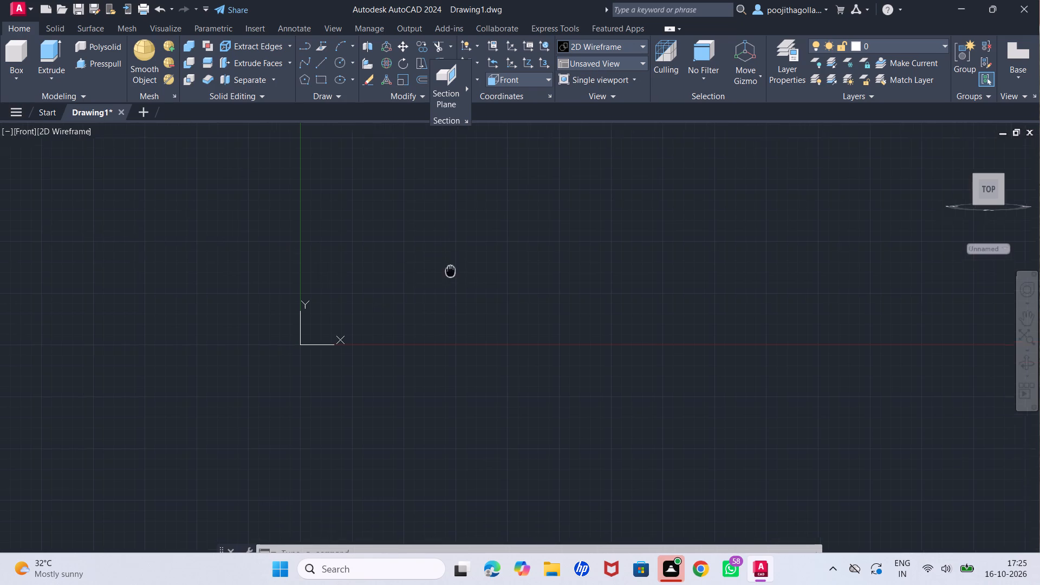
{"action": "middle_click_drag", "start_coordinate": [439, 287], "coordinate": [379, 352]}
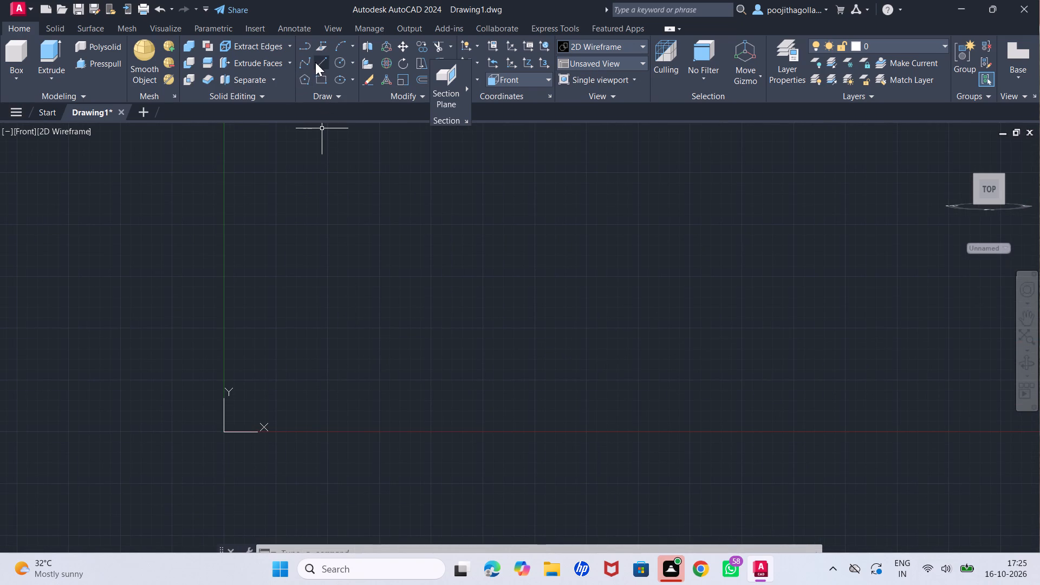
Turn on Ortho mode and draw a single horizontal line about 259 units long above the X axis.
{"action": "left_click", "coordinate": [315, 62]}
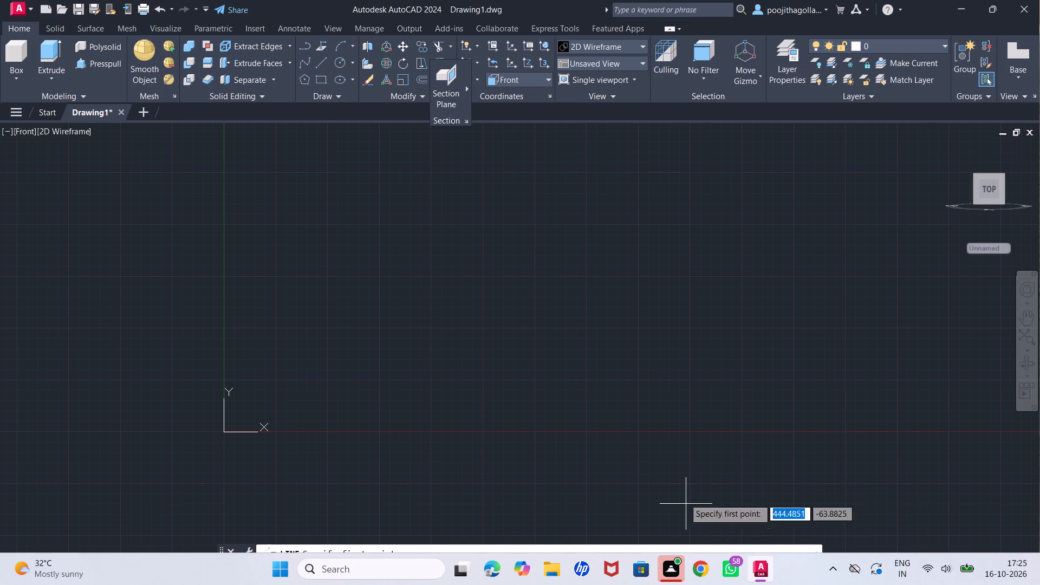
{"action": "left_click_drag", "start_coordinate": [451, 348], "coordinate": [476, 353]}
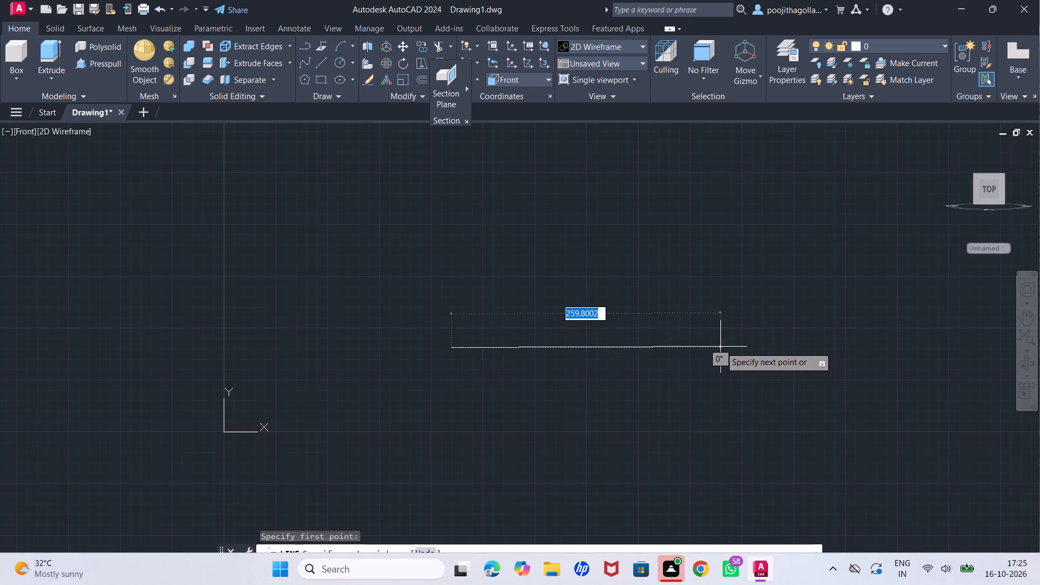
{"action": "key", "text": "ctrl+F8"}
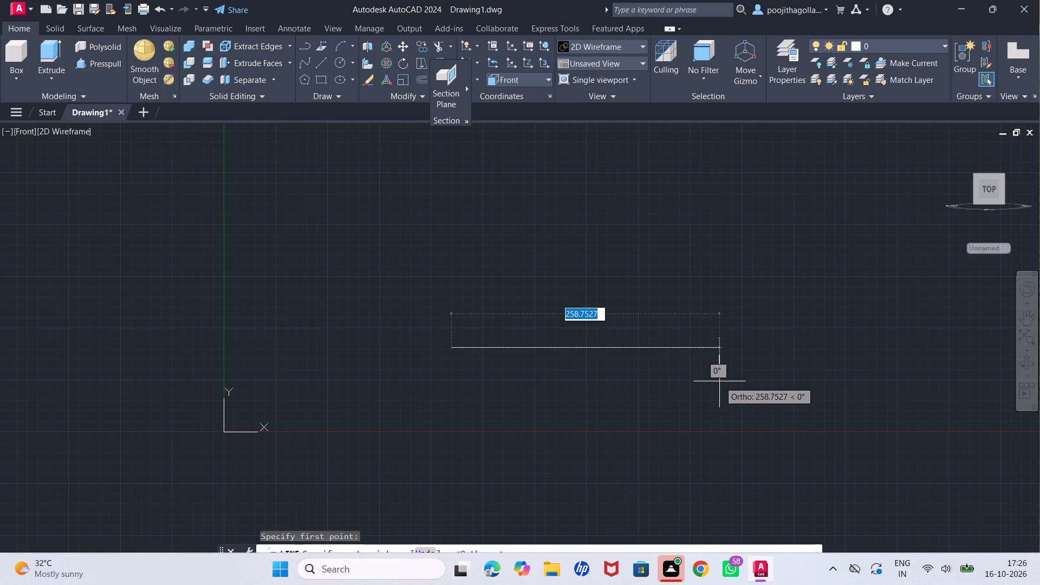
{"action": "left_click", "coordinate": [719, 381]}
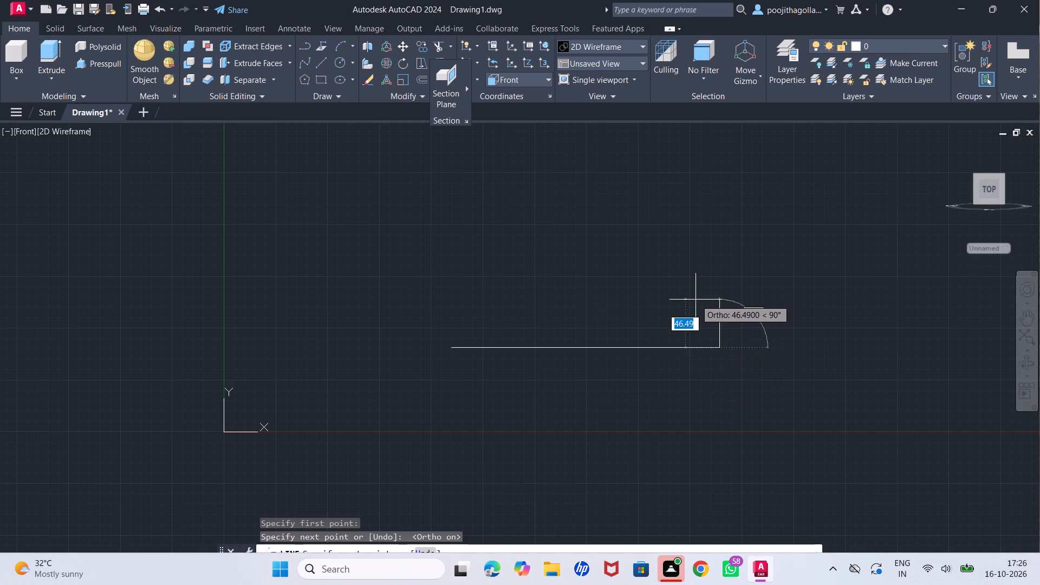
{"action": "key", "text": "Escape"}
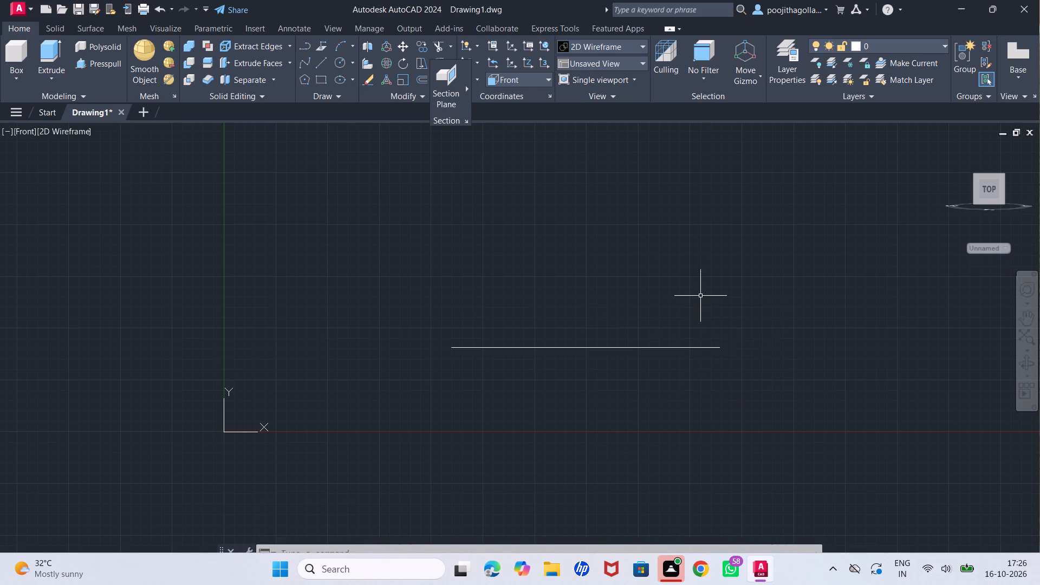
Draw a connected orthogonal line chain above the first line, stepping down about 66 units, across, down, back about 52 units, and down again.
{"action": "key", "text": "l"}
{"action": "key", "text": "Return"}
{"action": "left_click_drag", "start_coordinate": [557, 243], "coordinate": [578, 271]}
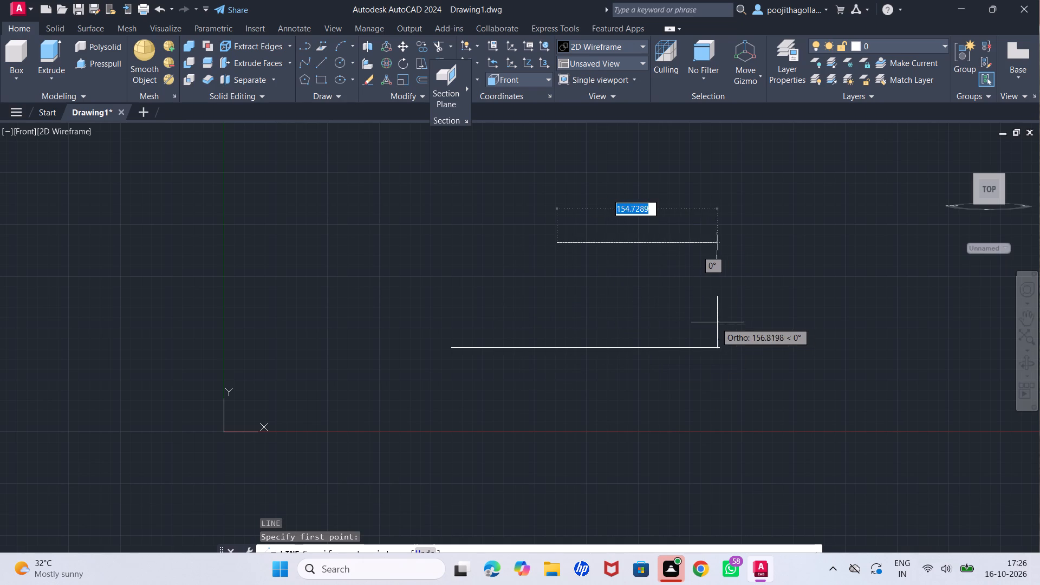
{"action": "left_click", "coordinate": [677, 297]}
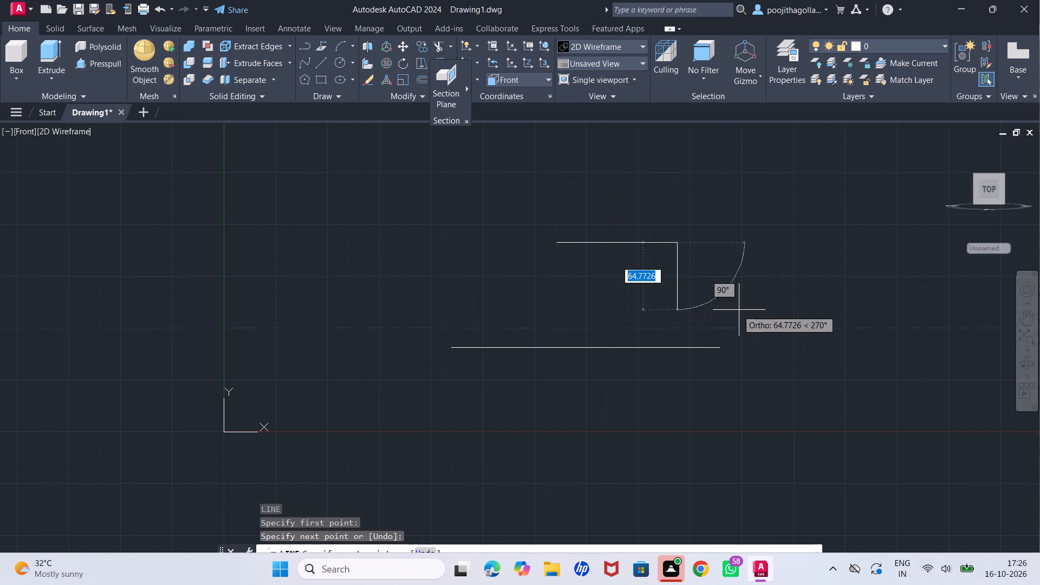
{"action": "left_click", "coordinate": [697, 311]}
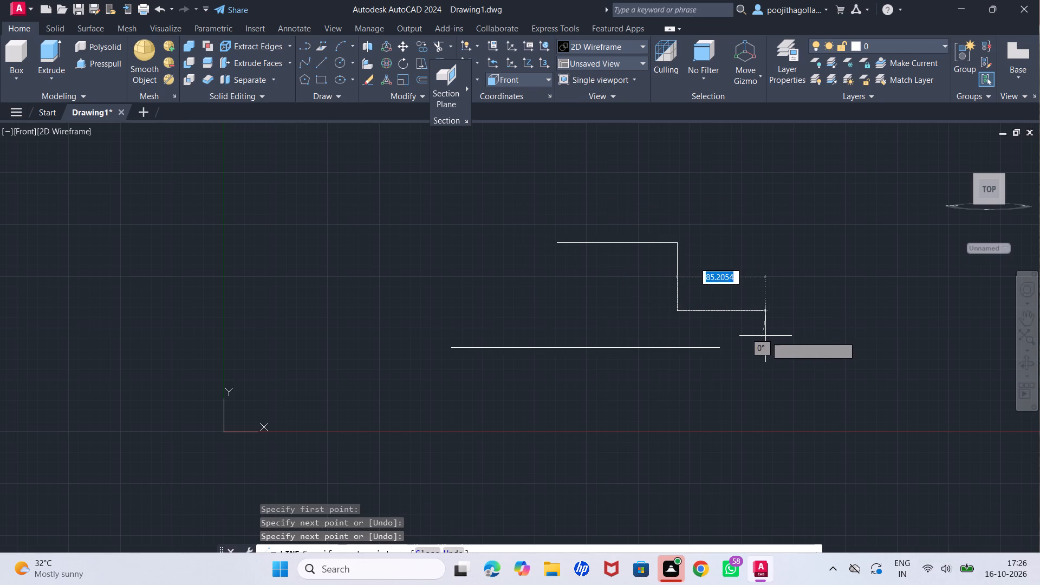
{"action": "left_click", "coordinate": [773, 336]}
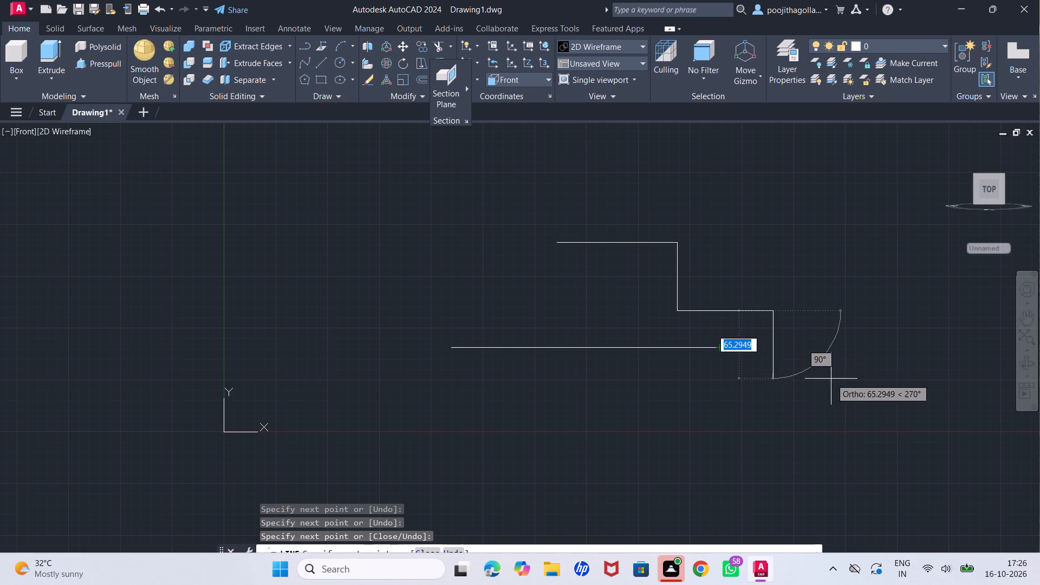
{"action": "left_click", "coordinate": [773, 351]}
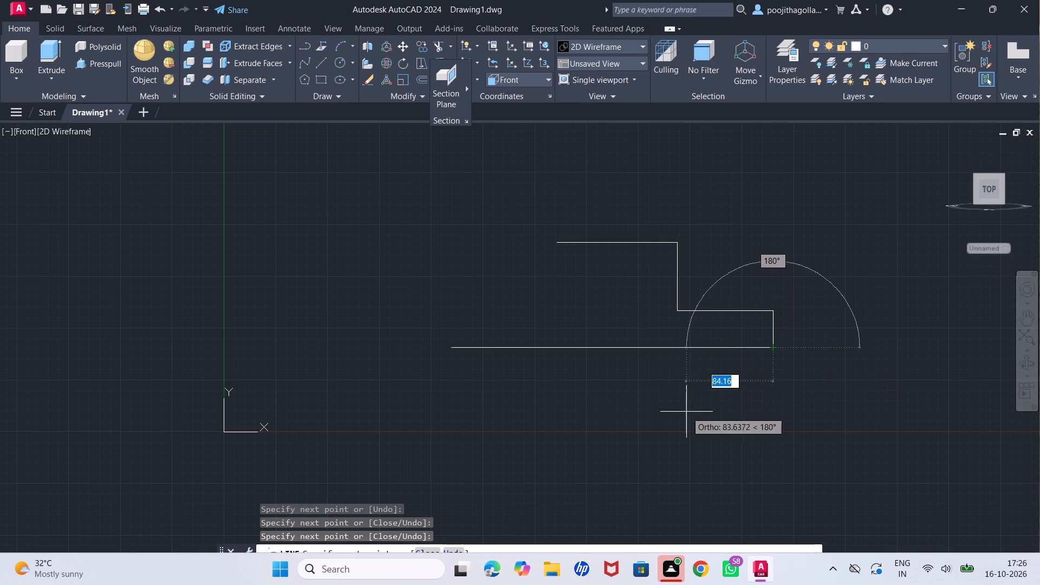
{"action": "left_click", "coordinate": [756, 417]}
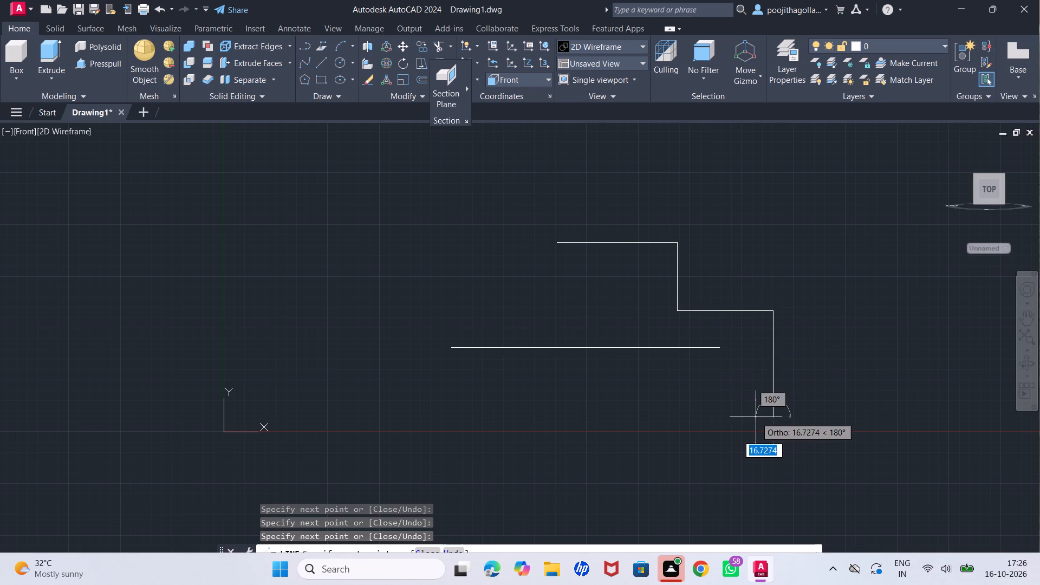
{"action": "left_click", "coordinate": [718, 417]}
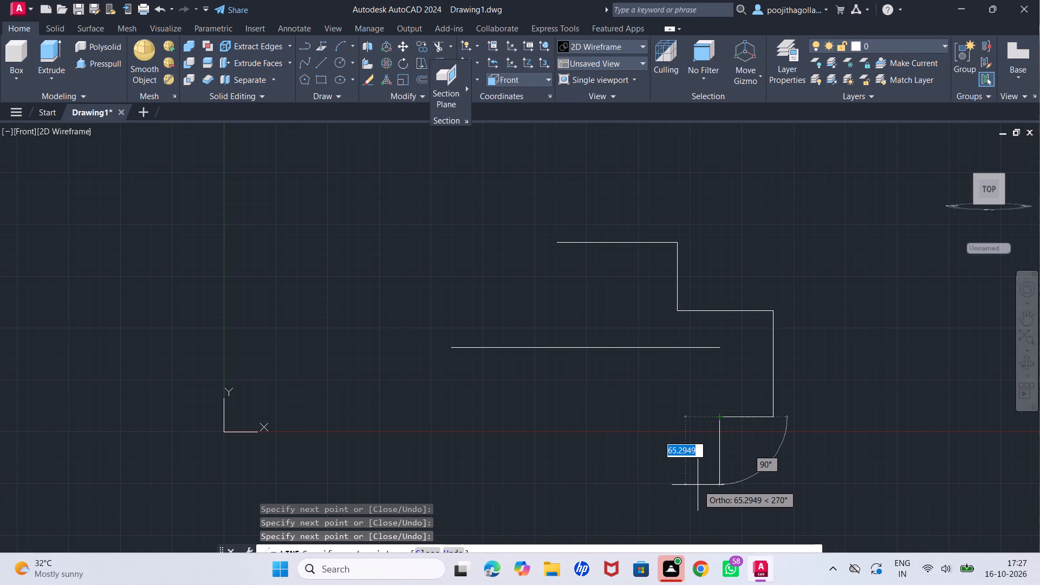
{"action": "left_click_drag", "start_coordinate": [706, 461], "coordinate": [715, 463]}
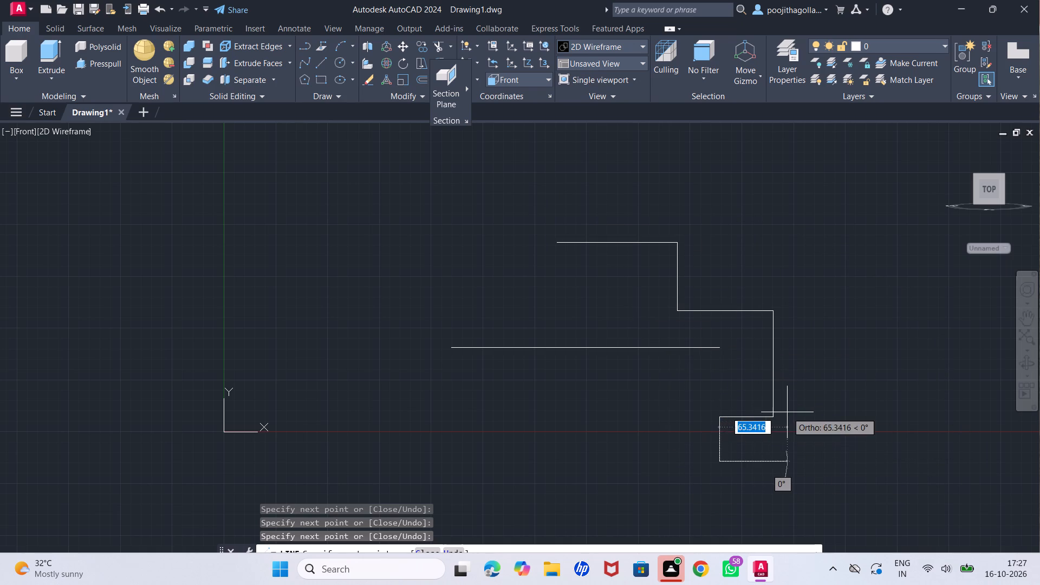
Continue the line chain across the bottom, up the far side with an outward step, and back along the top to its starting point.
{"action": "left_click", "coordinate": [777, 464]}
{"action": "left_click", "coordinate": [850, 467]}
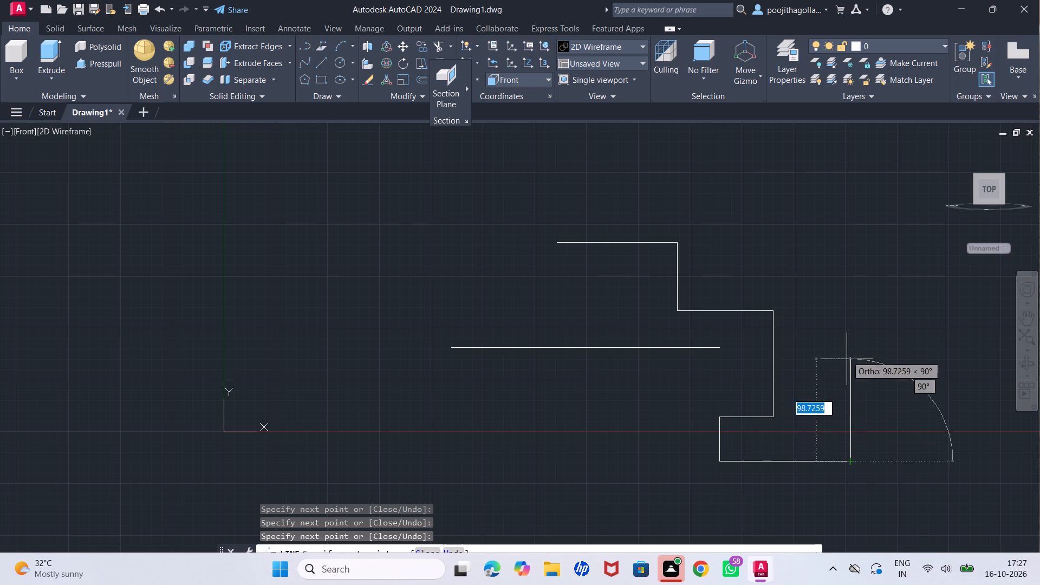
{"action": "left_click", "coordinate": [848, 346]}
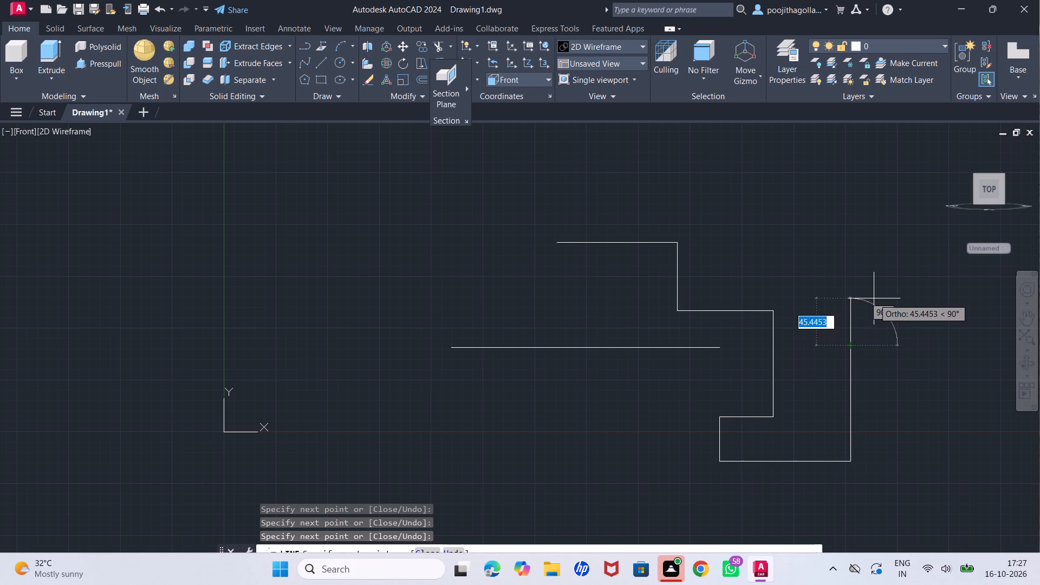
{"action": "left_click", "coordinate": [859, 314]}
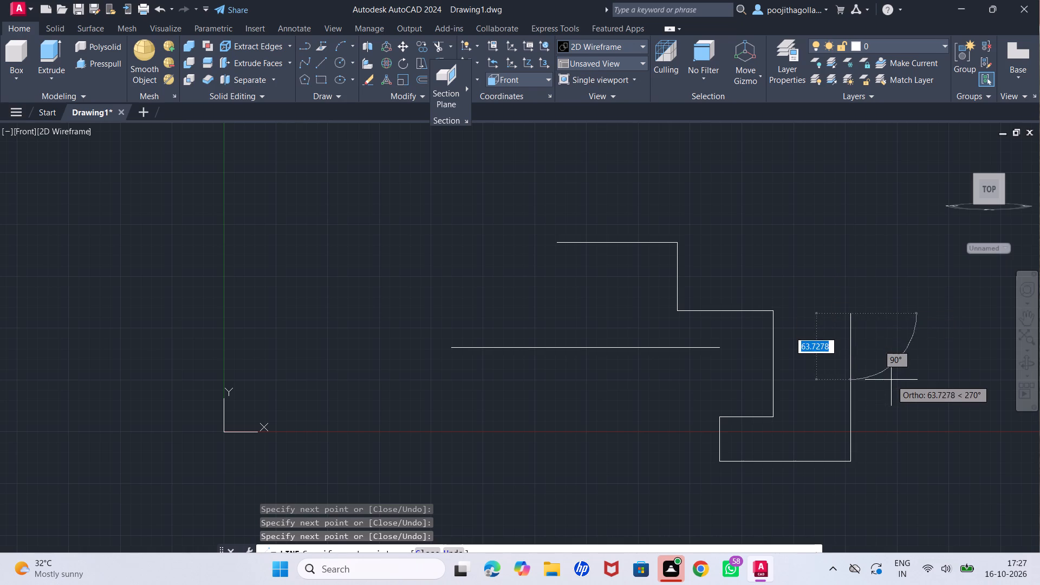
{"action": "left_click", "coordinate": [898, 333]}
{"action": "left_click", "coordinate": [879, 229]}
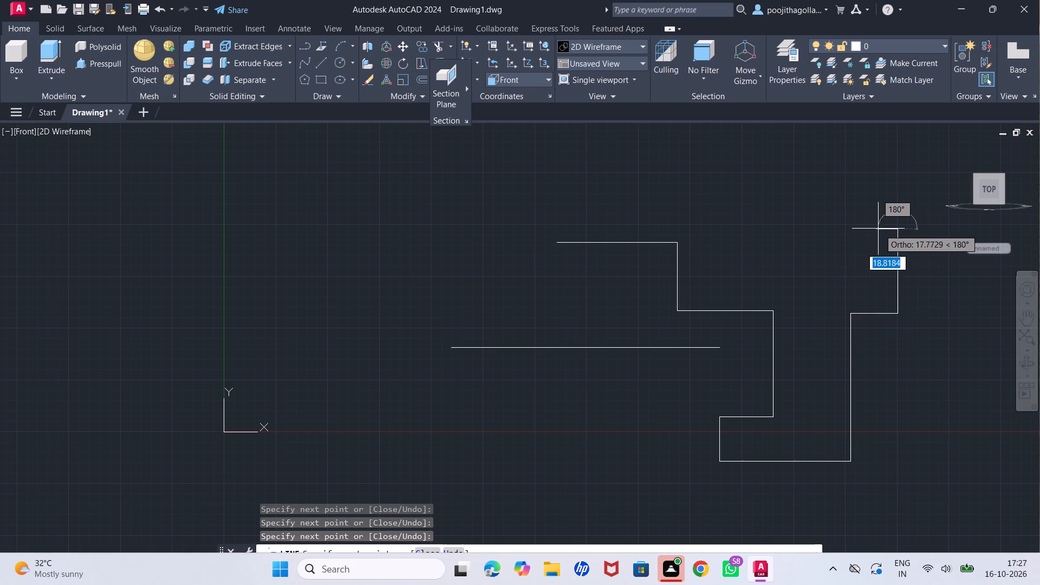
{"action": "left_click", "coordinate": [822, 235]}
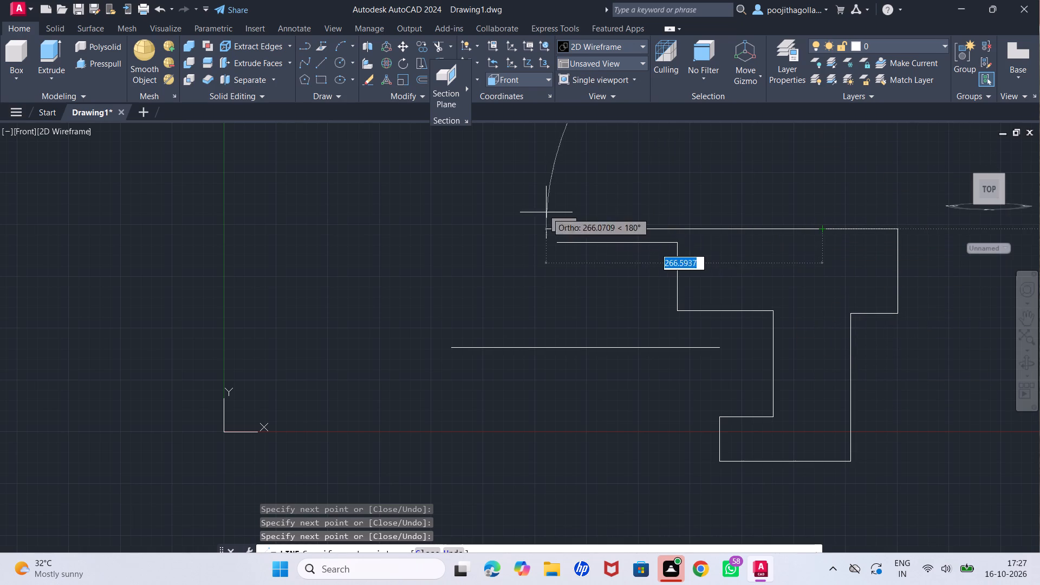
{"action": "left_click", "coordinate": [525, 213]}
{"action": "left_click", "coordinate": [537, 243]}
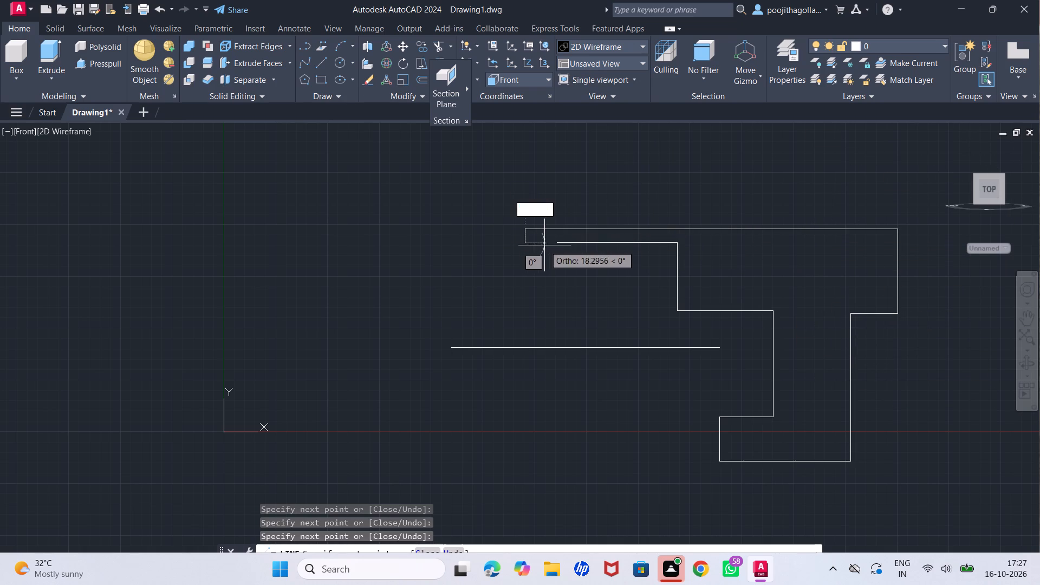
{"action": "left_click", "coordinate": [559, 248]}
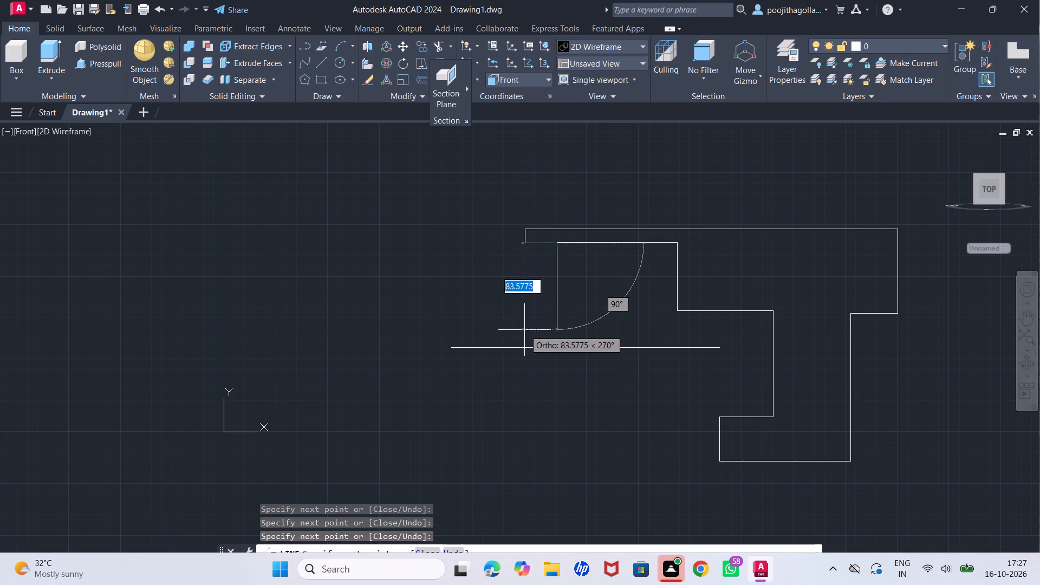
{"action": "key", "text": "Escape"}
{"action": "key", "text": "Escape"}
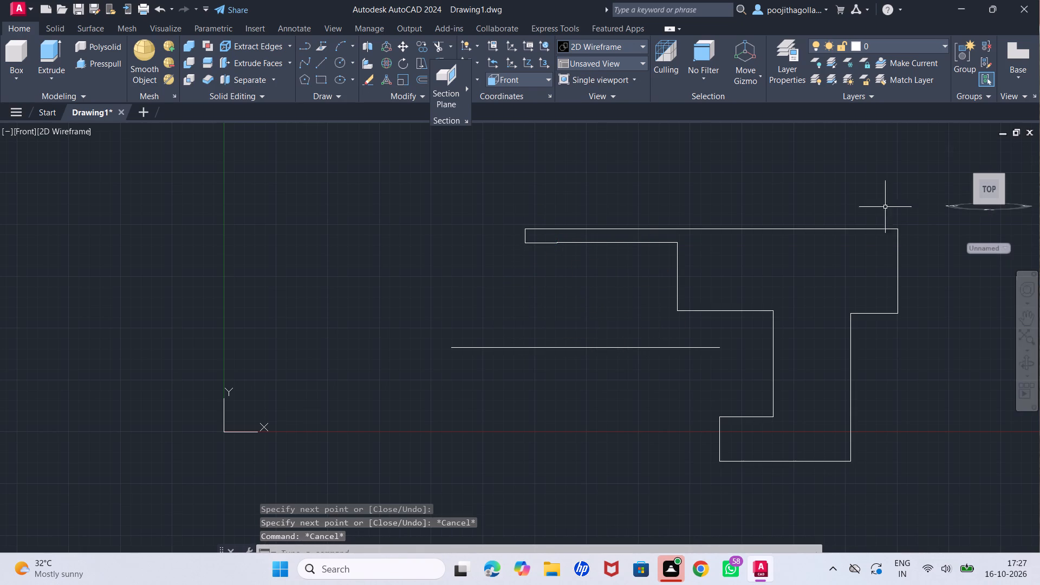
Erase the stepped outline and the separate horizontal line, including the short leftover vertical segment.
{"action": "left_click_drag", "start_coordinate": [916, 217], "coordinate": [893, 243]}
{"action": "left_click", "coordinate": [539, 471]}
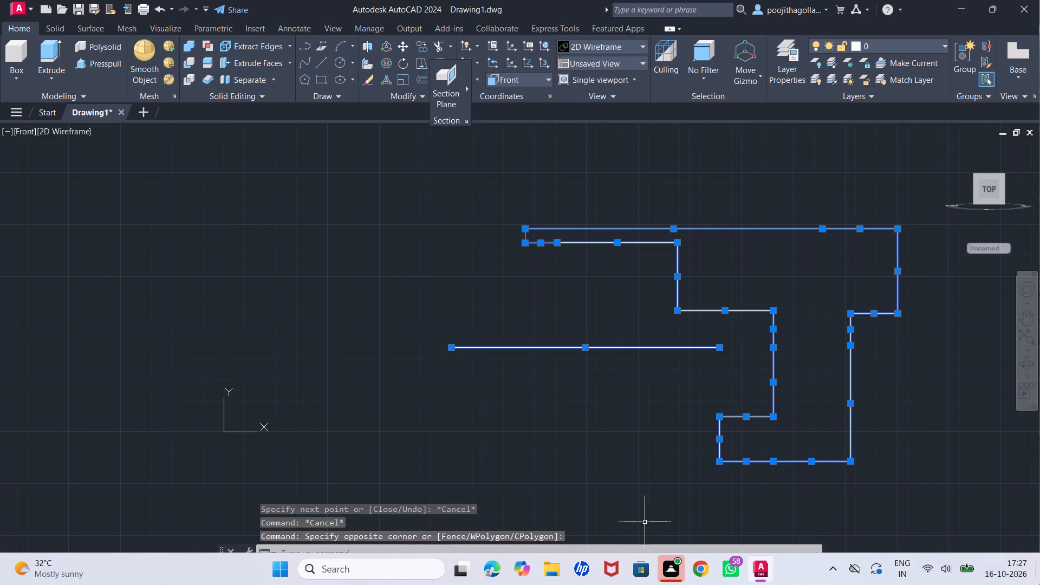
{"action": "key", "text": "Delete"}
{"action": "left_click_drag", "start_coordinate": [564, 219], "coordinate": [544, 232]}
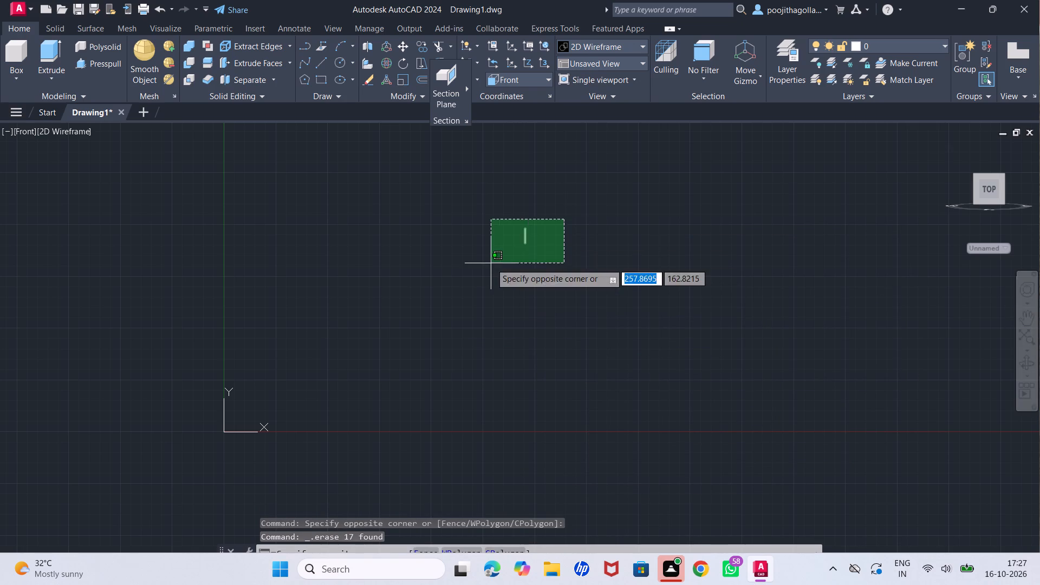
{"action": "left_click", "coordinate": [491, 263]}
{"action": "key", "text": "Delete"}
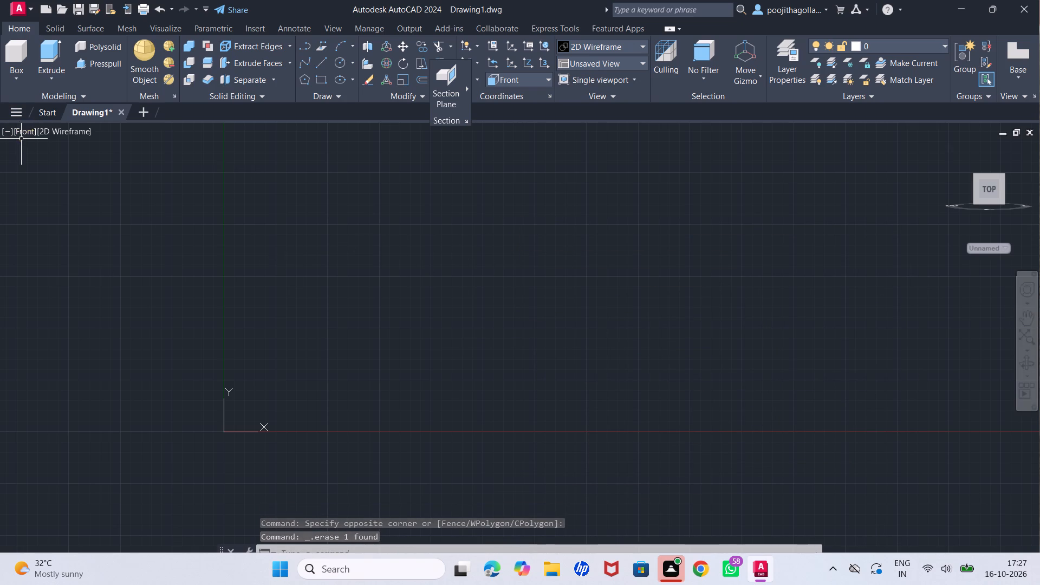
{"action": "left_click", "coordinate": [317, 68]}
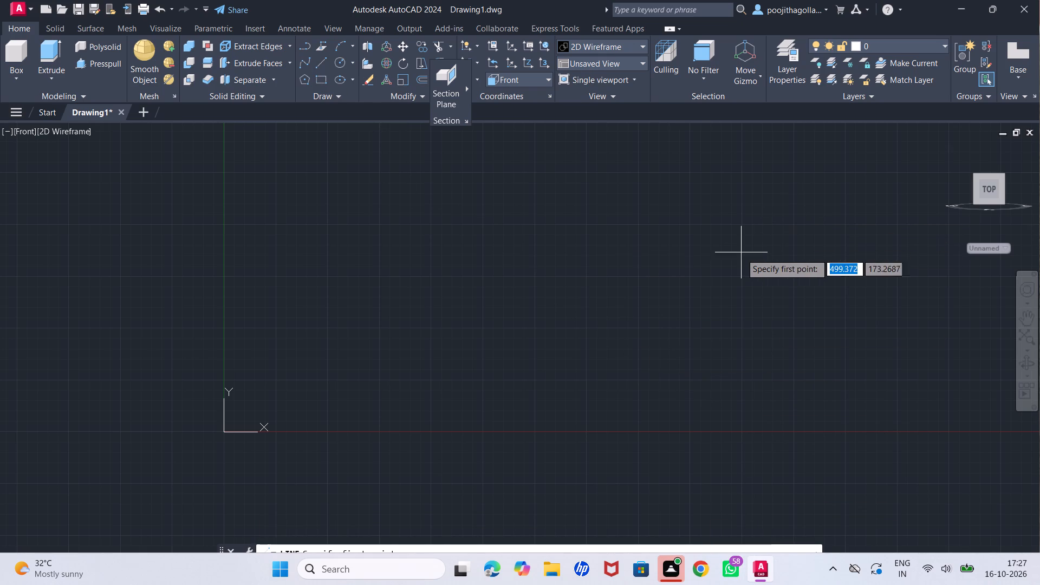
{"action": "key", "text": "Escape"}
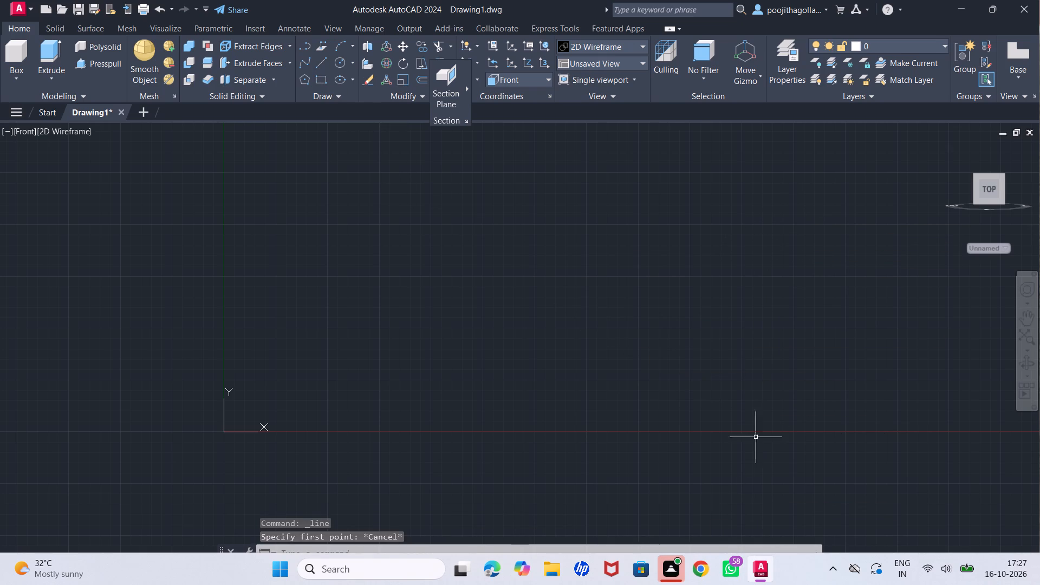
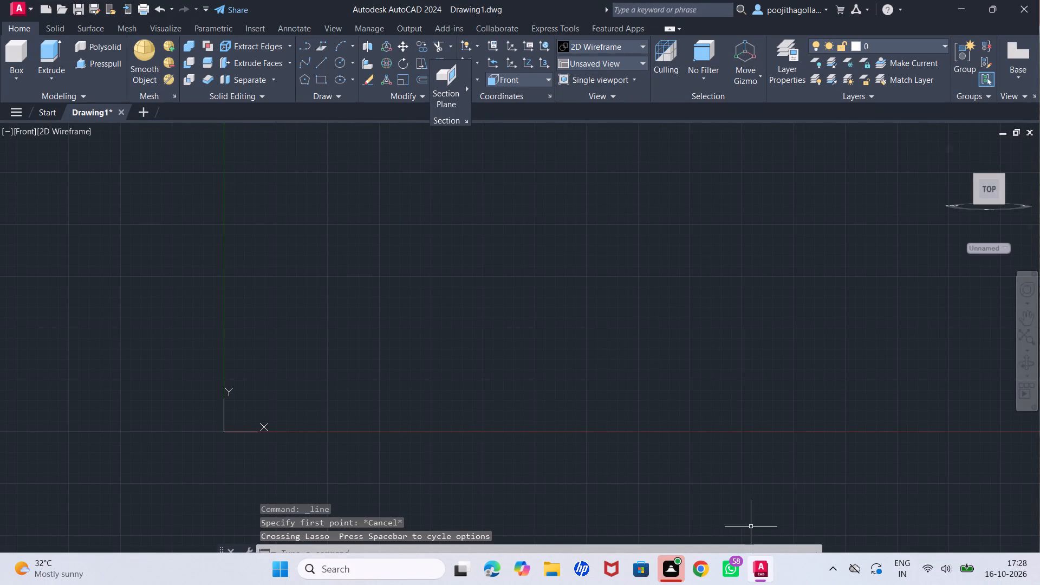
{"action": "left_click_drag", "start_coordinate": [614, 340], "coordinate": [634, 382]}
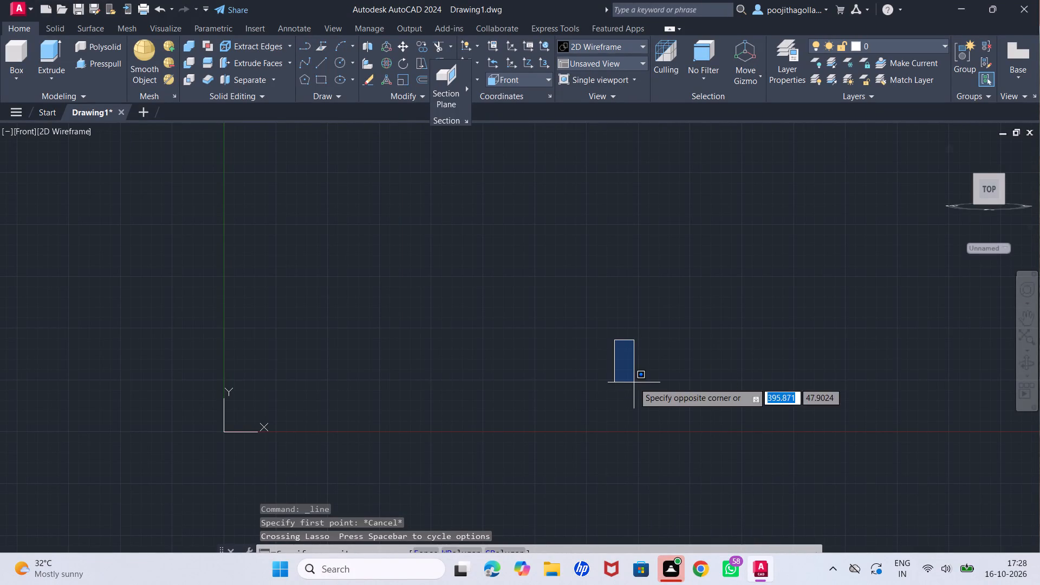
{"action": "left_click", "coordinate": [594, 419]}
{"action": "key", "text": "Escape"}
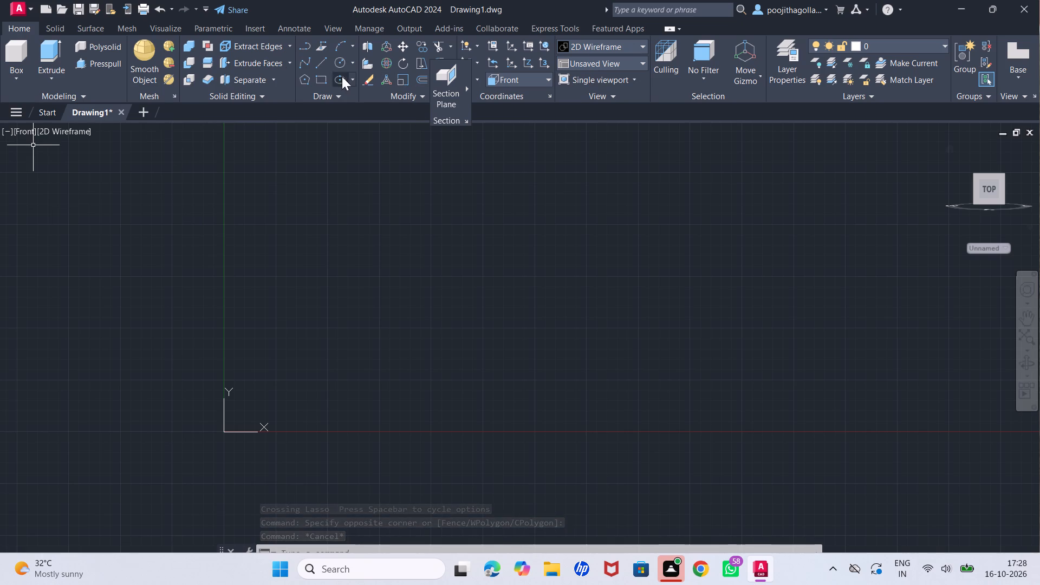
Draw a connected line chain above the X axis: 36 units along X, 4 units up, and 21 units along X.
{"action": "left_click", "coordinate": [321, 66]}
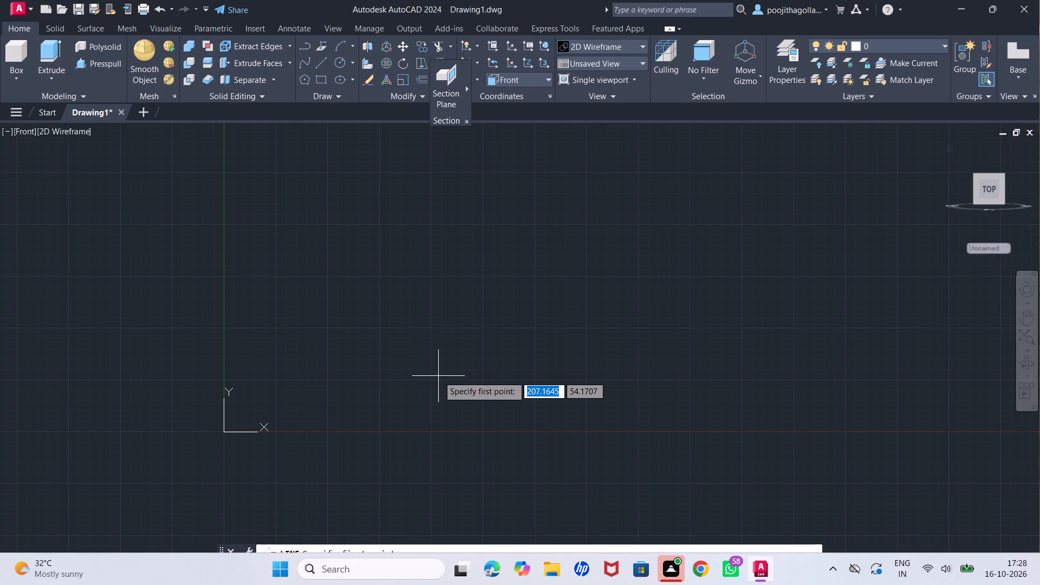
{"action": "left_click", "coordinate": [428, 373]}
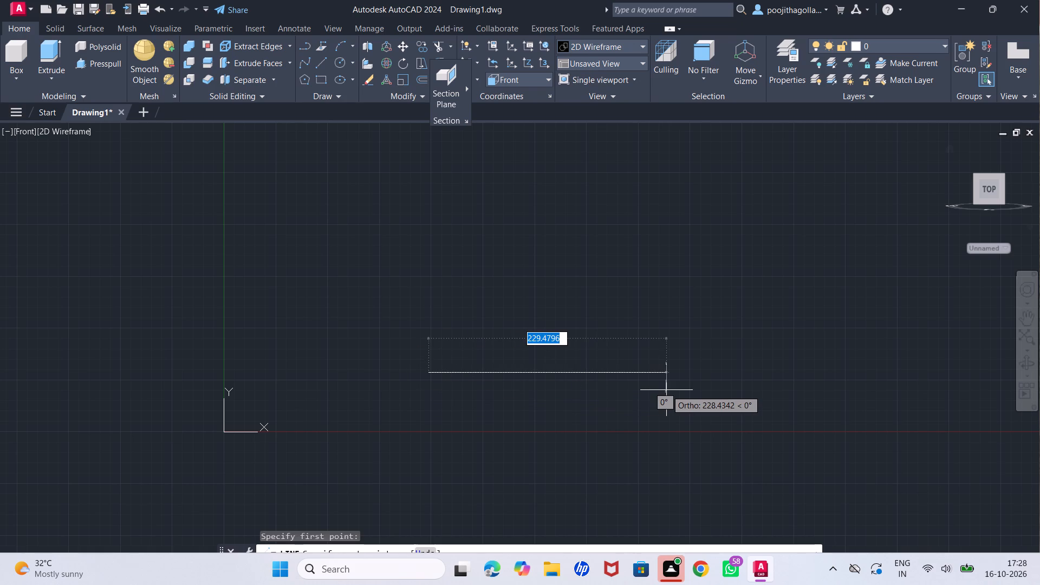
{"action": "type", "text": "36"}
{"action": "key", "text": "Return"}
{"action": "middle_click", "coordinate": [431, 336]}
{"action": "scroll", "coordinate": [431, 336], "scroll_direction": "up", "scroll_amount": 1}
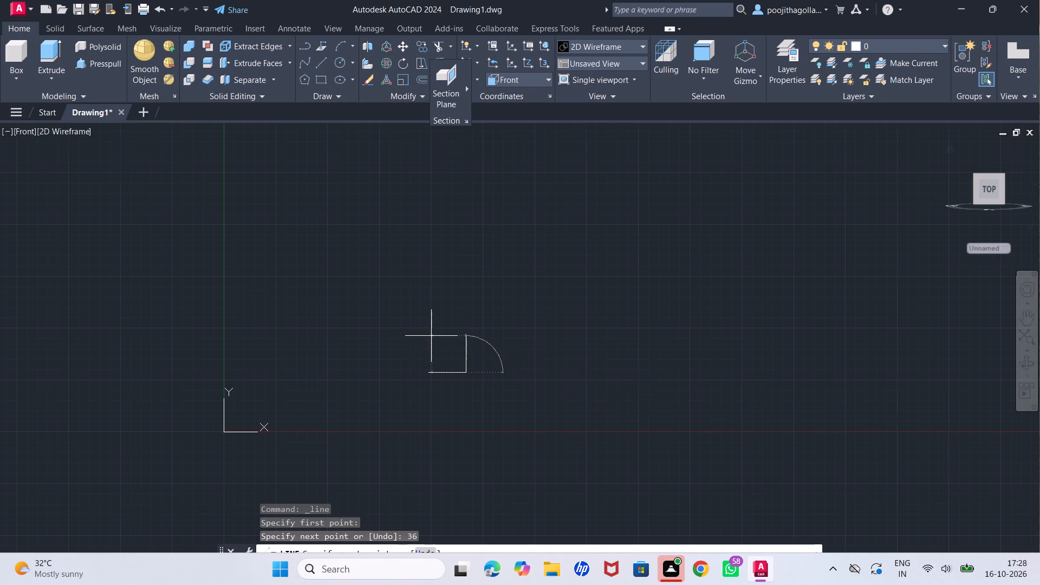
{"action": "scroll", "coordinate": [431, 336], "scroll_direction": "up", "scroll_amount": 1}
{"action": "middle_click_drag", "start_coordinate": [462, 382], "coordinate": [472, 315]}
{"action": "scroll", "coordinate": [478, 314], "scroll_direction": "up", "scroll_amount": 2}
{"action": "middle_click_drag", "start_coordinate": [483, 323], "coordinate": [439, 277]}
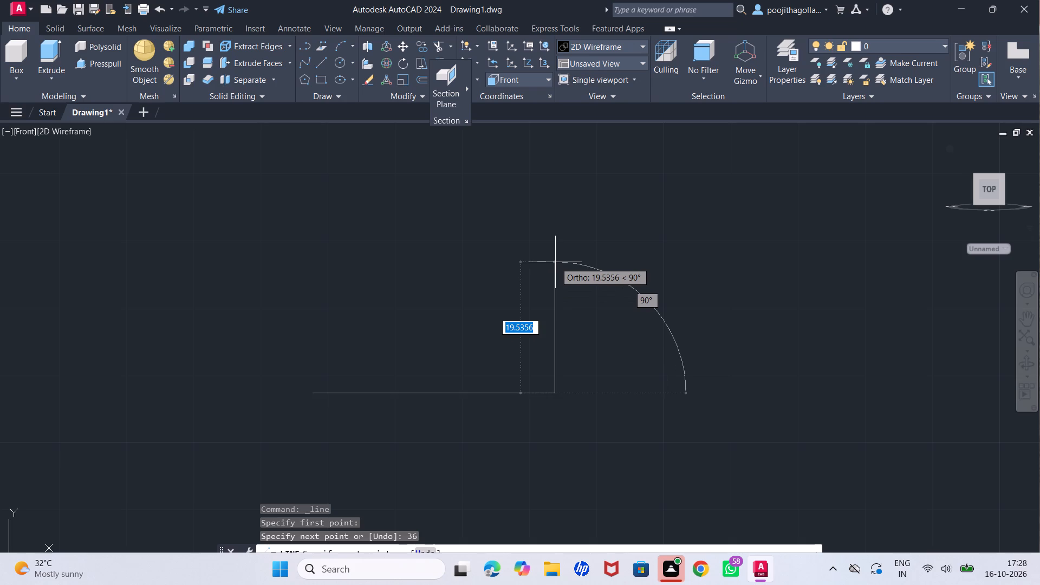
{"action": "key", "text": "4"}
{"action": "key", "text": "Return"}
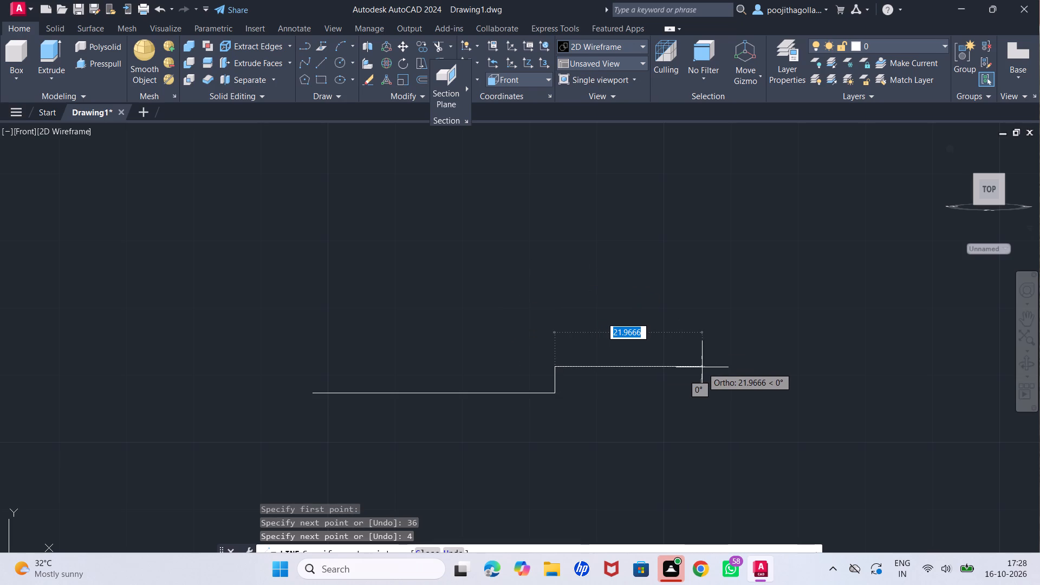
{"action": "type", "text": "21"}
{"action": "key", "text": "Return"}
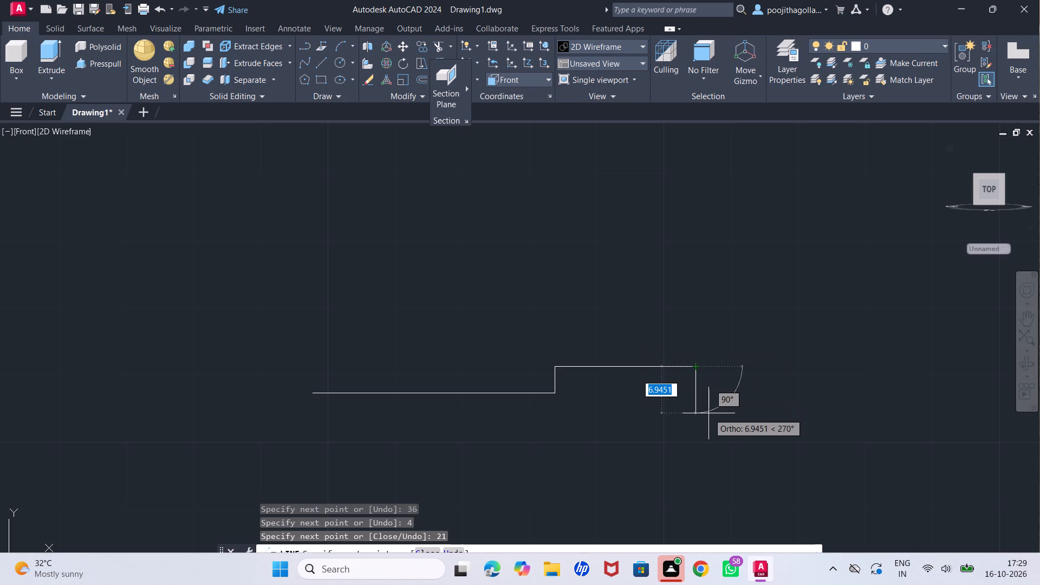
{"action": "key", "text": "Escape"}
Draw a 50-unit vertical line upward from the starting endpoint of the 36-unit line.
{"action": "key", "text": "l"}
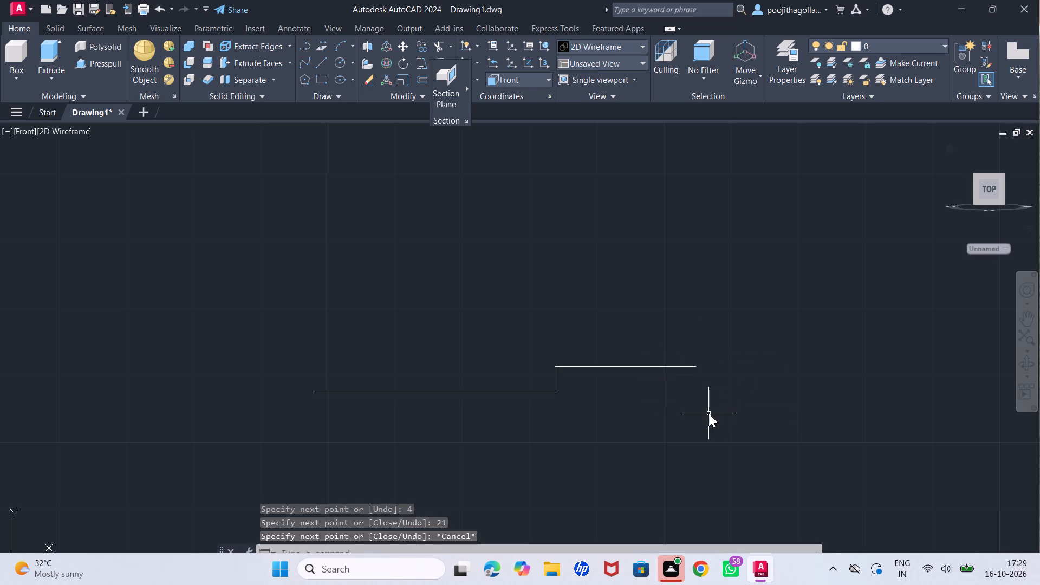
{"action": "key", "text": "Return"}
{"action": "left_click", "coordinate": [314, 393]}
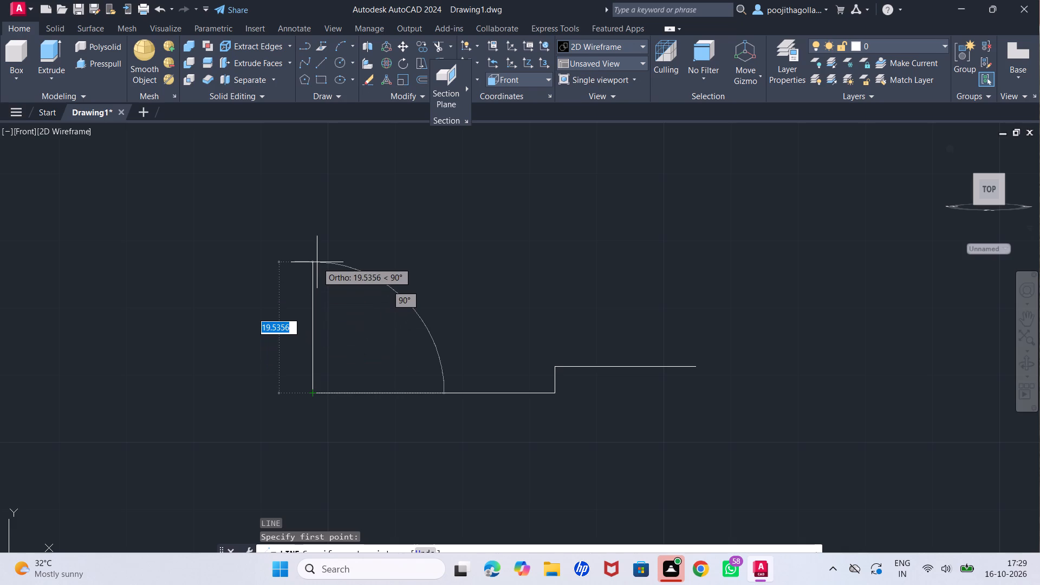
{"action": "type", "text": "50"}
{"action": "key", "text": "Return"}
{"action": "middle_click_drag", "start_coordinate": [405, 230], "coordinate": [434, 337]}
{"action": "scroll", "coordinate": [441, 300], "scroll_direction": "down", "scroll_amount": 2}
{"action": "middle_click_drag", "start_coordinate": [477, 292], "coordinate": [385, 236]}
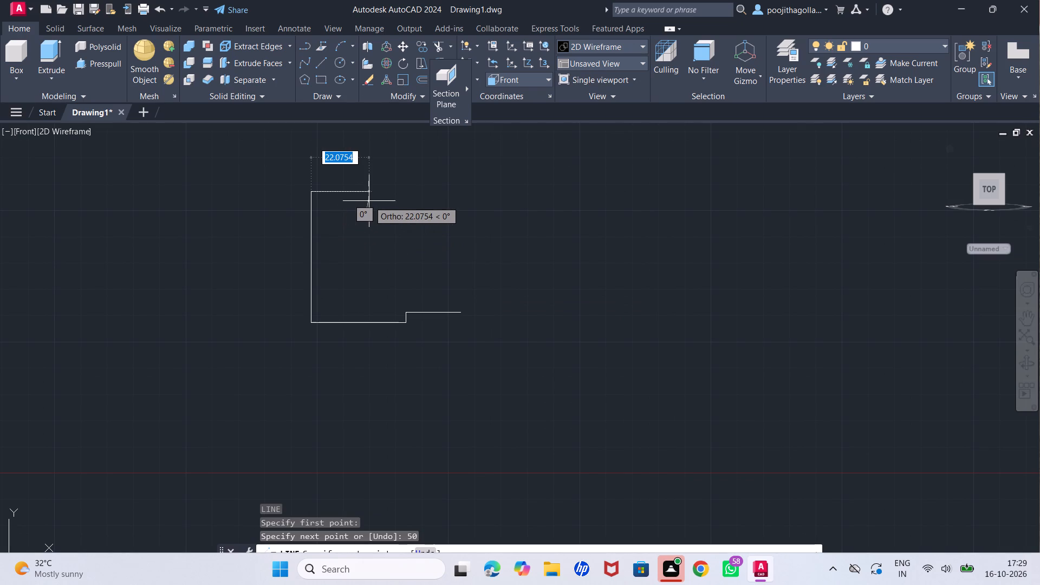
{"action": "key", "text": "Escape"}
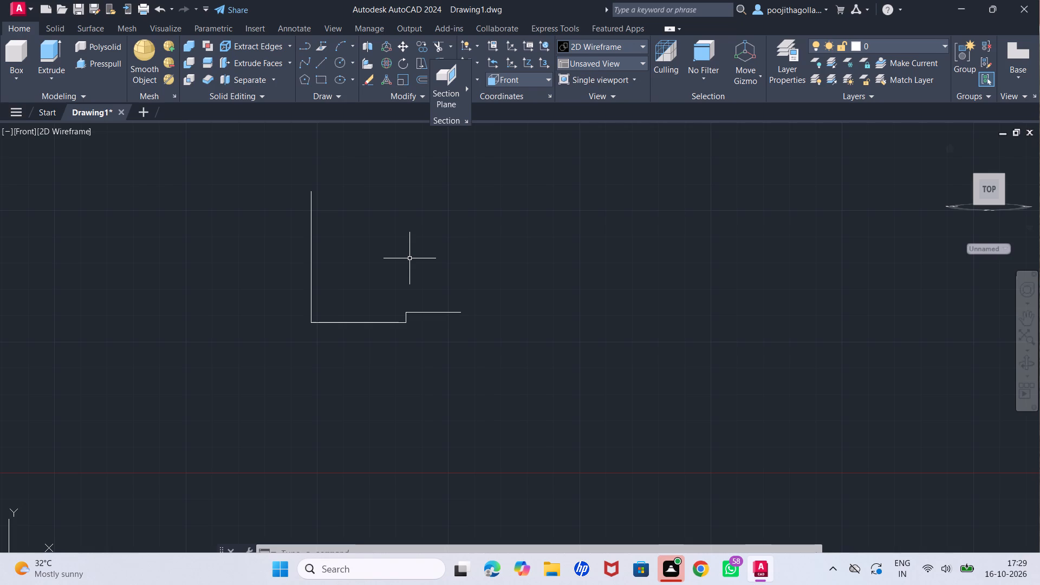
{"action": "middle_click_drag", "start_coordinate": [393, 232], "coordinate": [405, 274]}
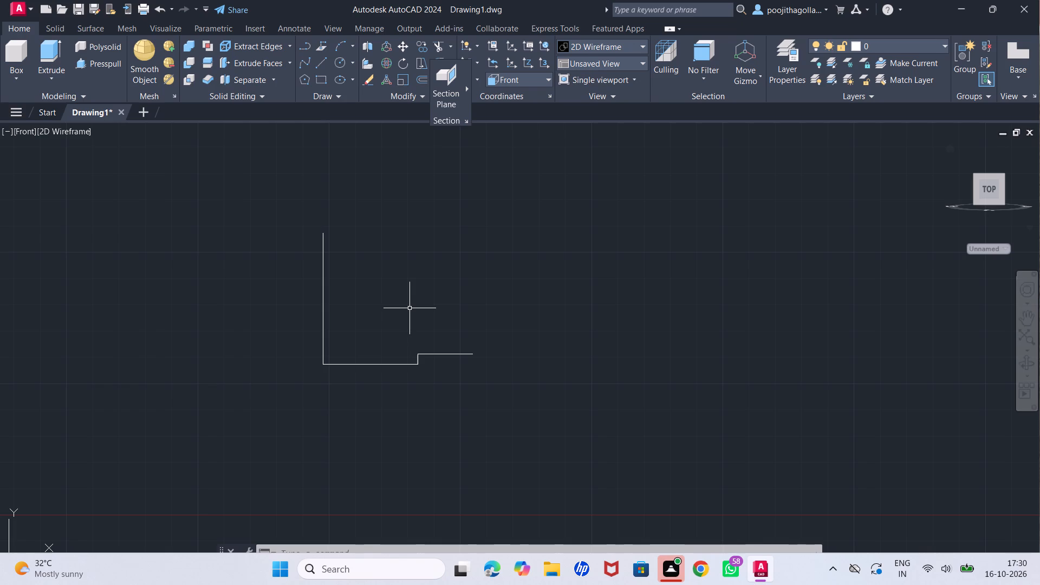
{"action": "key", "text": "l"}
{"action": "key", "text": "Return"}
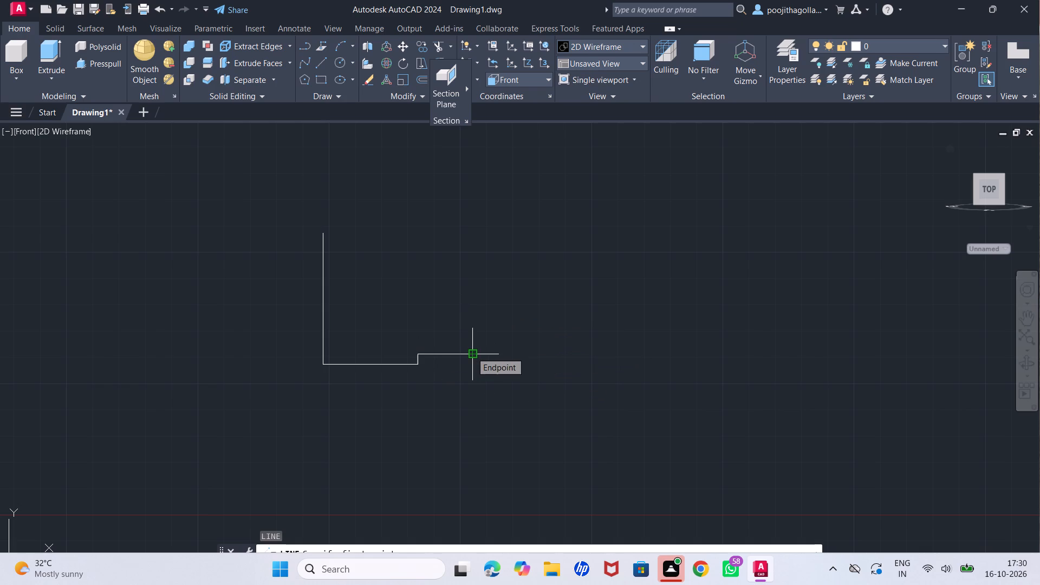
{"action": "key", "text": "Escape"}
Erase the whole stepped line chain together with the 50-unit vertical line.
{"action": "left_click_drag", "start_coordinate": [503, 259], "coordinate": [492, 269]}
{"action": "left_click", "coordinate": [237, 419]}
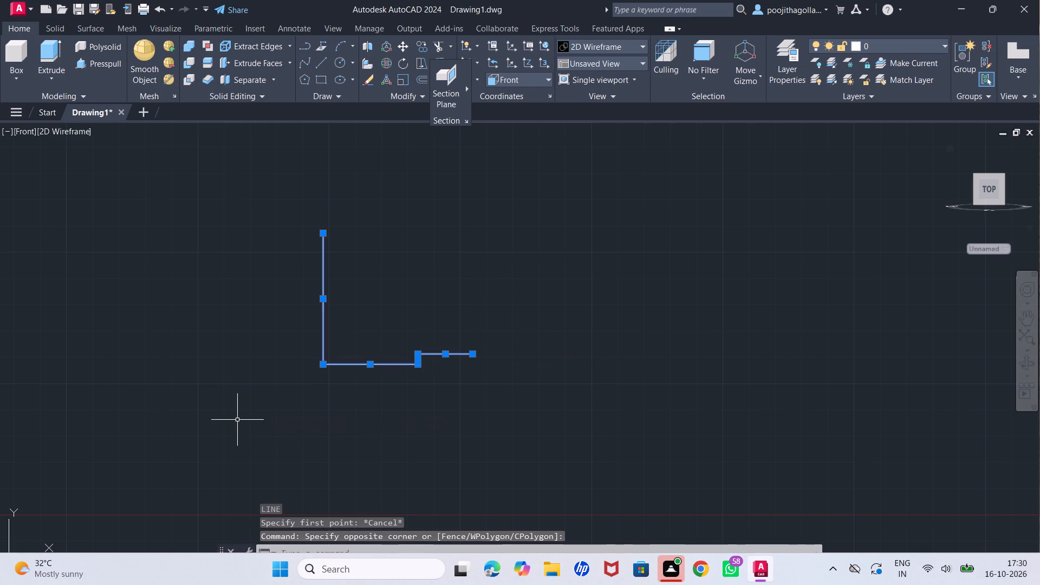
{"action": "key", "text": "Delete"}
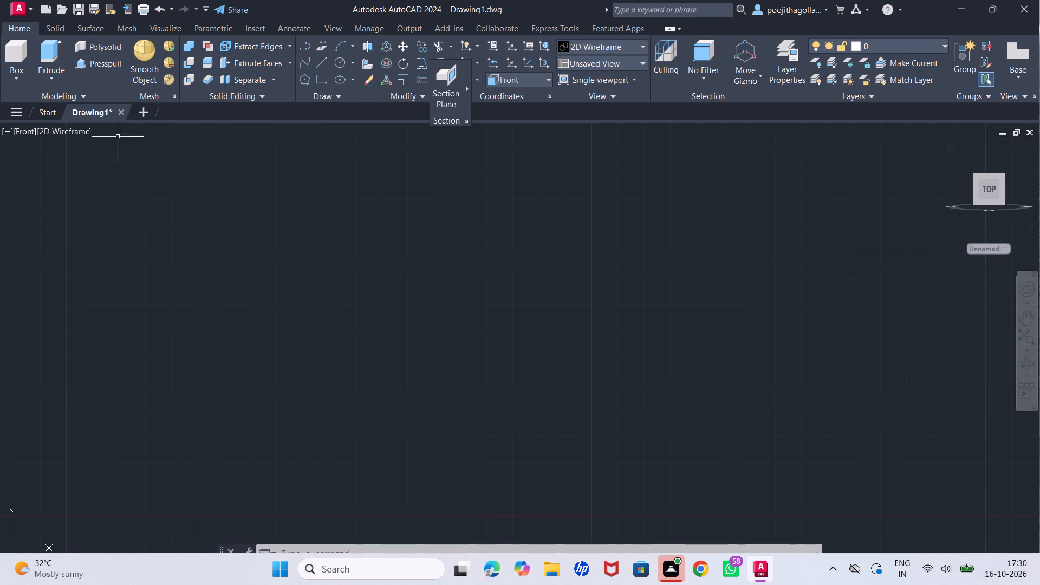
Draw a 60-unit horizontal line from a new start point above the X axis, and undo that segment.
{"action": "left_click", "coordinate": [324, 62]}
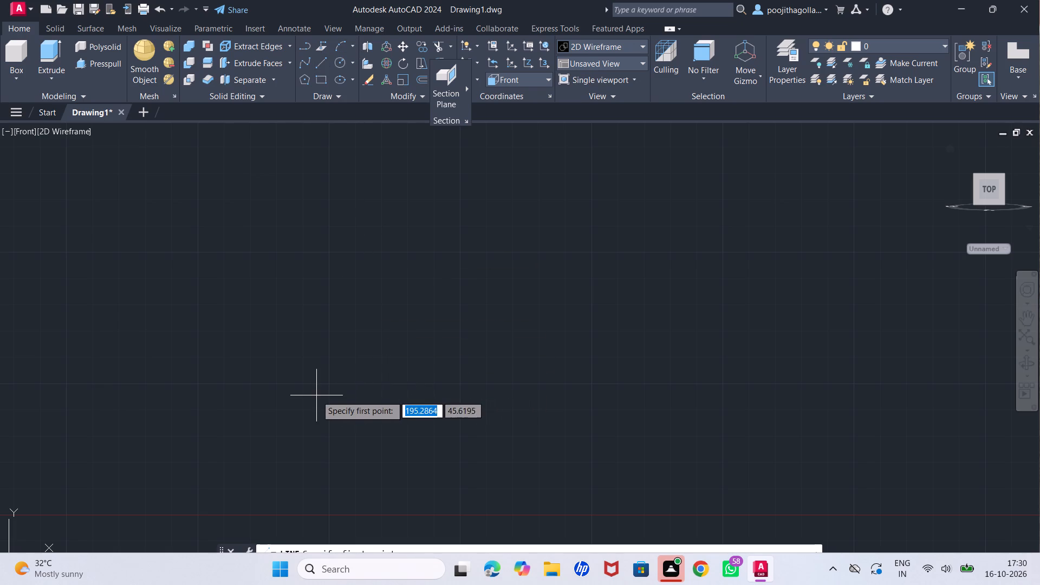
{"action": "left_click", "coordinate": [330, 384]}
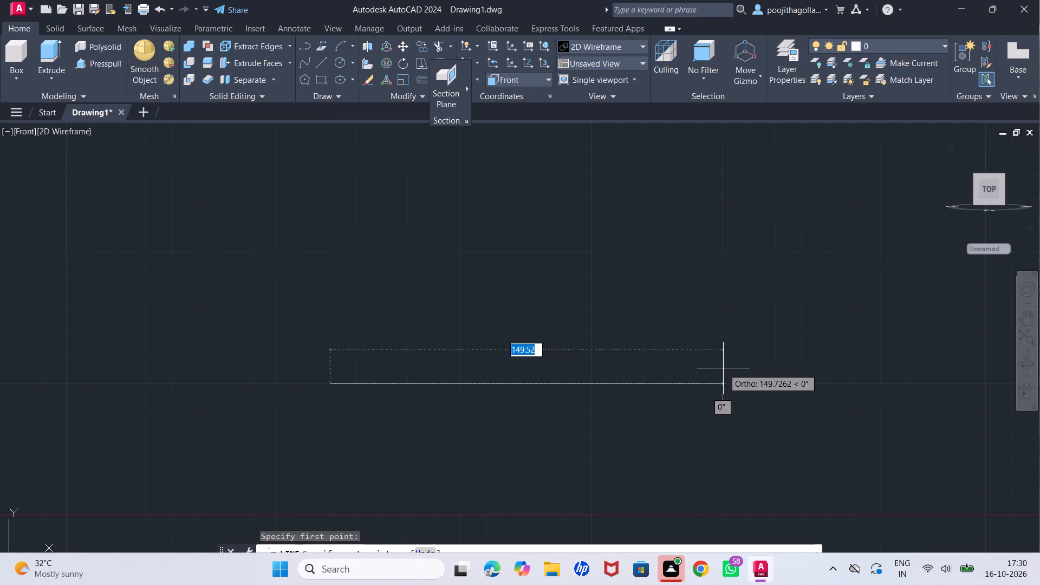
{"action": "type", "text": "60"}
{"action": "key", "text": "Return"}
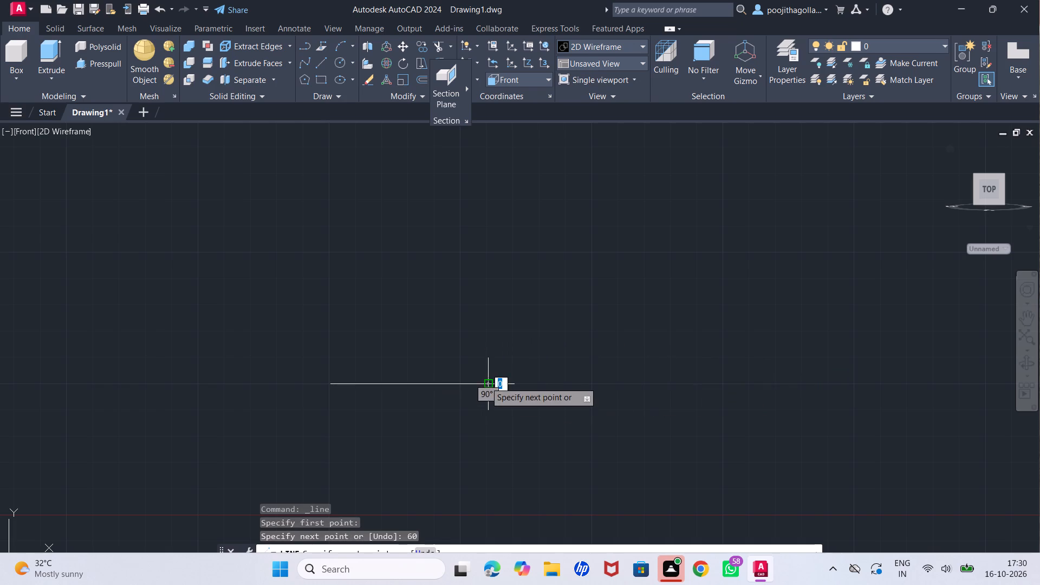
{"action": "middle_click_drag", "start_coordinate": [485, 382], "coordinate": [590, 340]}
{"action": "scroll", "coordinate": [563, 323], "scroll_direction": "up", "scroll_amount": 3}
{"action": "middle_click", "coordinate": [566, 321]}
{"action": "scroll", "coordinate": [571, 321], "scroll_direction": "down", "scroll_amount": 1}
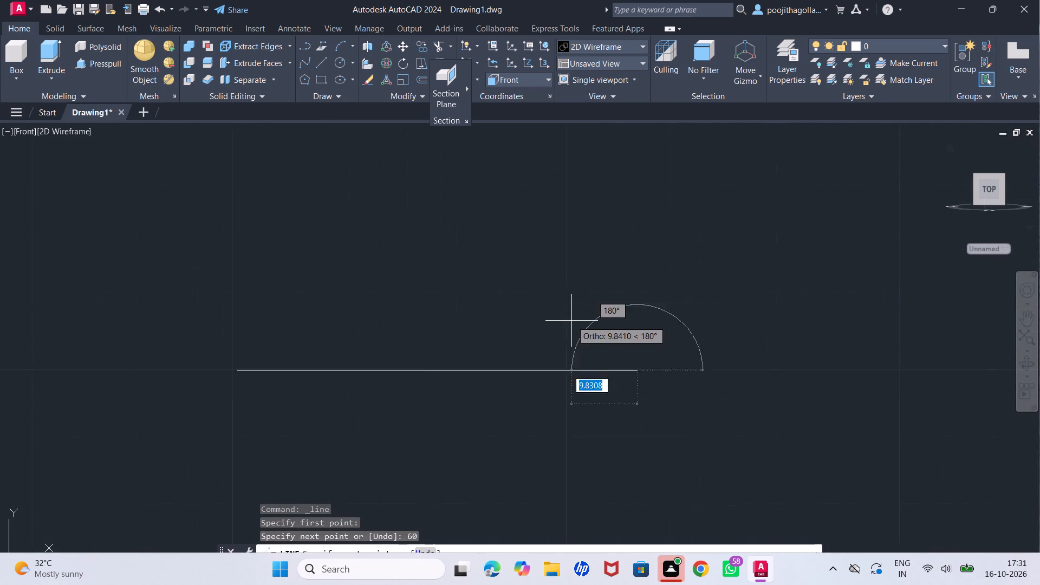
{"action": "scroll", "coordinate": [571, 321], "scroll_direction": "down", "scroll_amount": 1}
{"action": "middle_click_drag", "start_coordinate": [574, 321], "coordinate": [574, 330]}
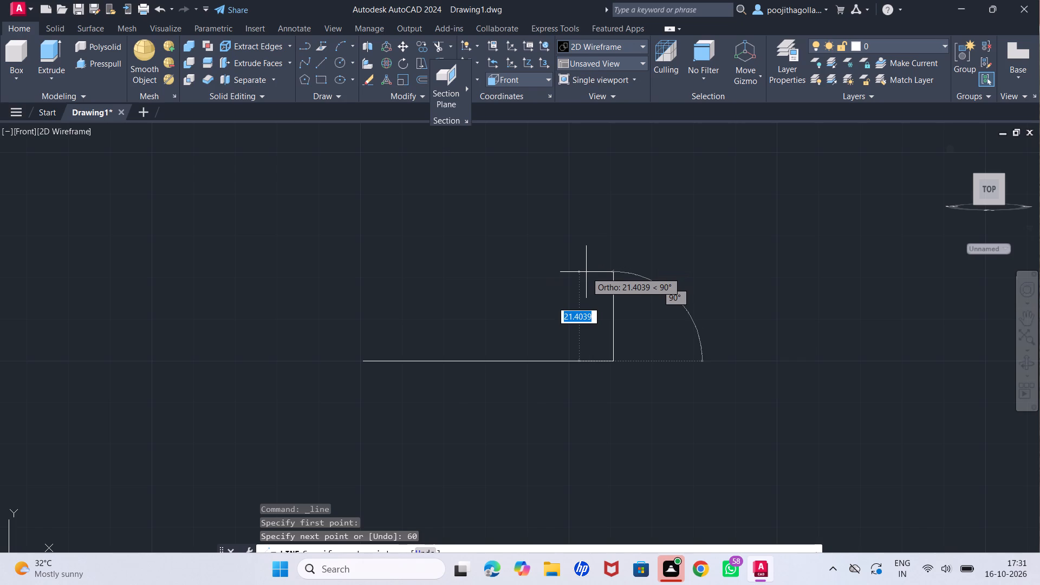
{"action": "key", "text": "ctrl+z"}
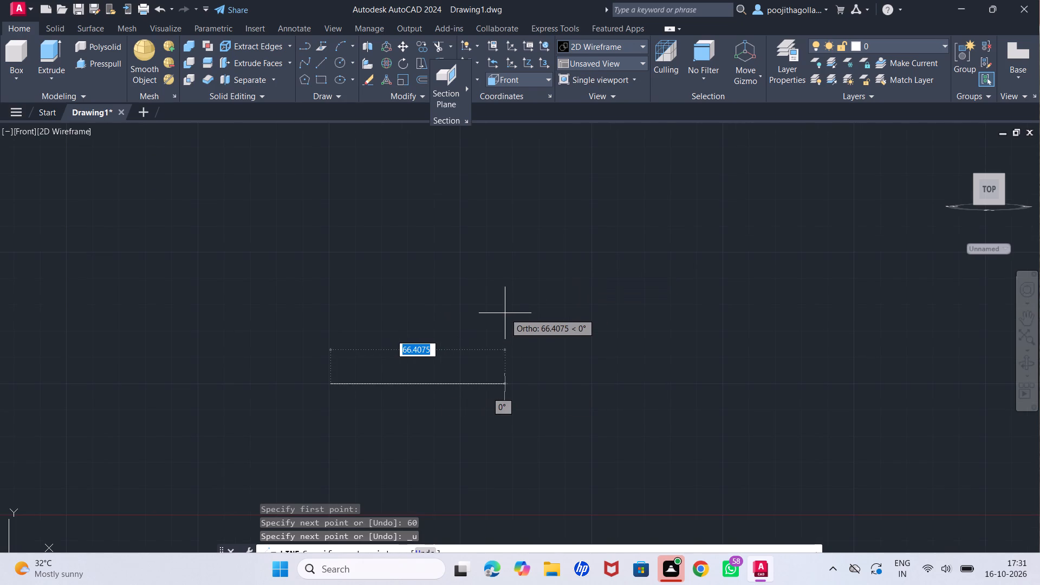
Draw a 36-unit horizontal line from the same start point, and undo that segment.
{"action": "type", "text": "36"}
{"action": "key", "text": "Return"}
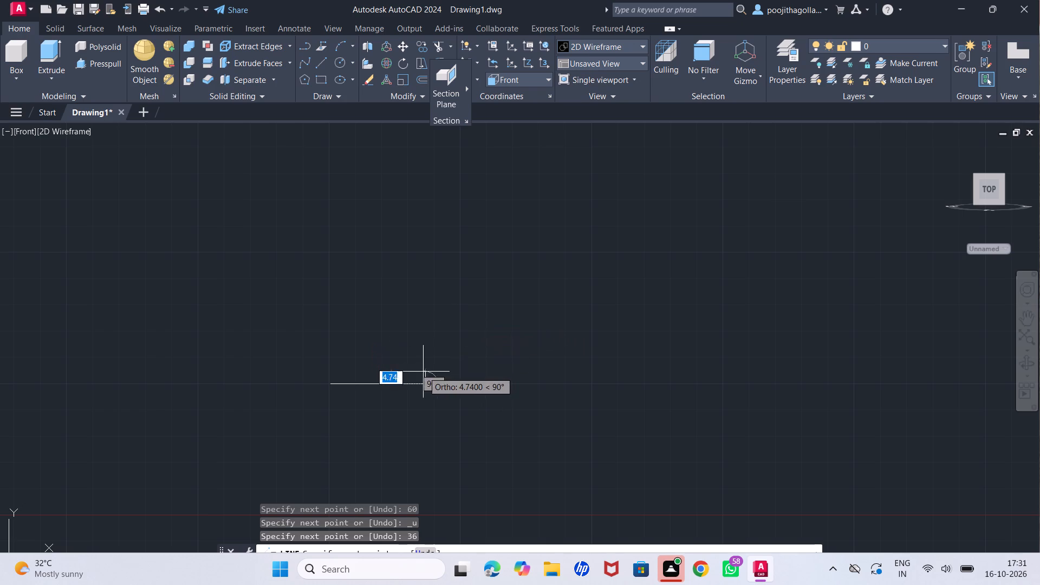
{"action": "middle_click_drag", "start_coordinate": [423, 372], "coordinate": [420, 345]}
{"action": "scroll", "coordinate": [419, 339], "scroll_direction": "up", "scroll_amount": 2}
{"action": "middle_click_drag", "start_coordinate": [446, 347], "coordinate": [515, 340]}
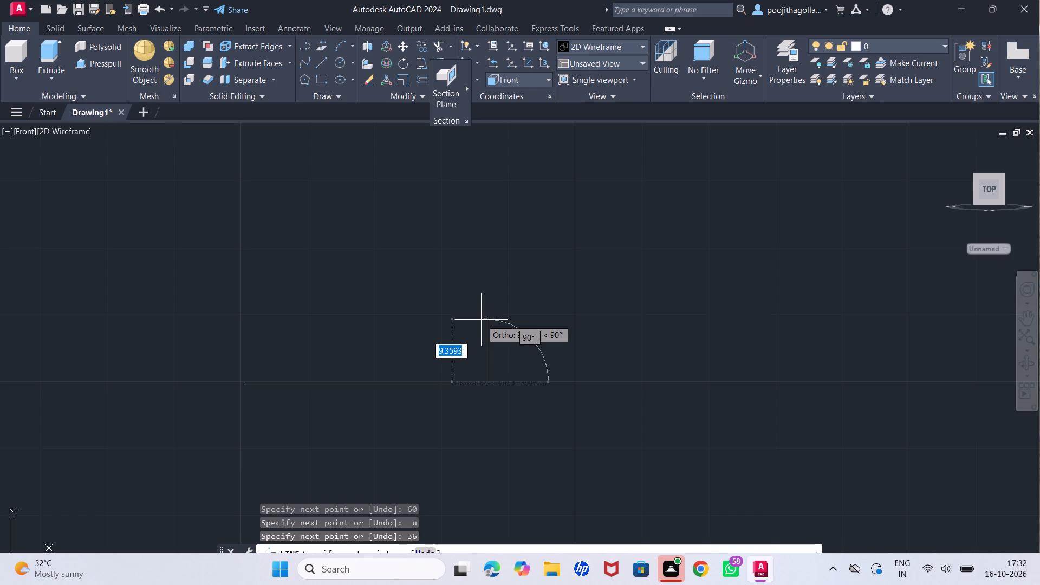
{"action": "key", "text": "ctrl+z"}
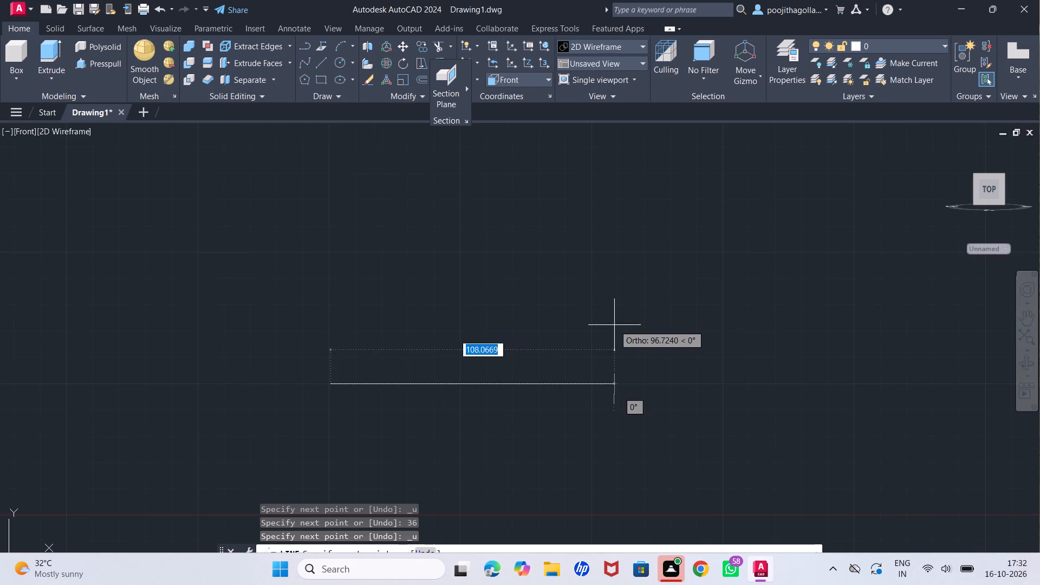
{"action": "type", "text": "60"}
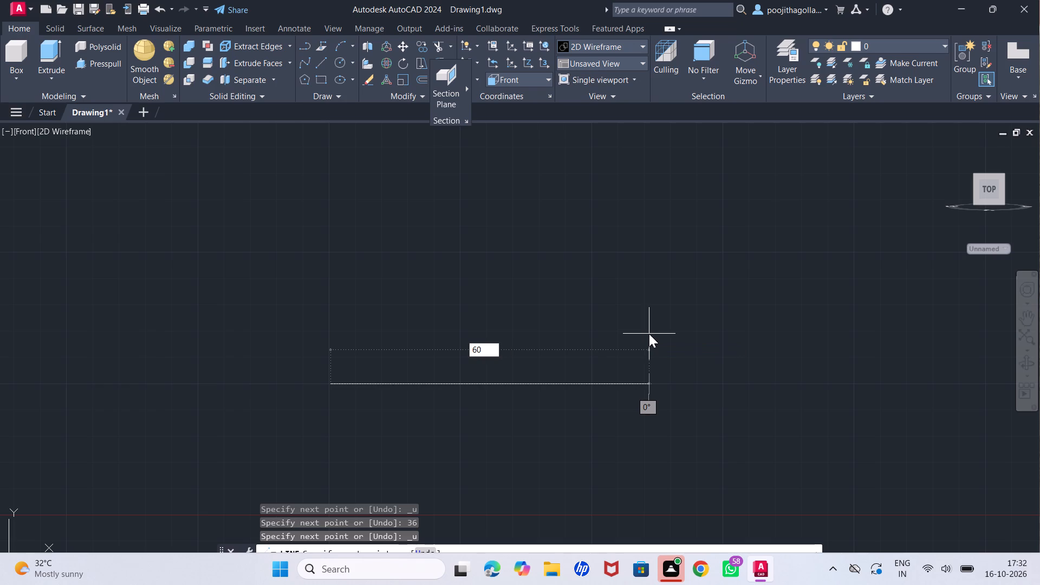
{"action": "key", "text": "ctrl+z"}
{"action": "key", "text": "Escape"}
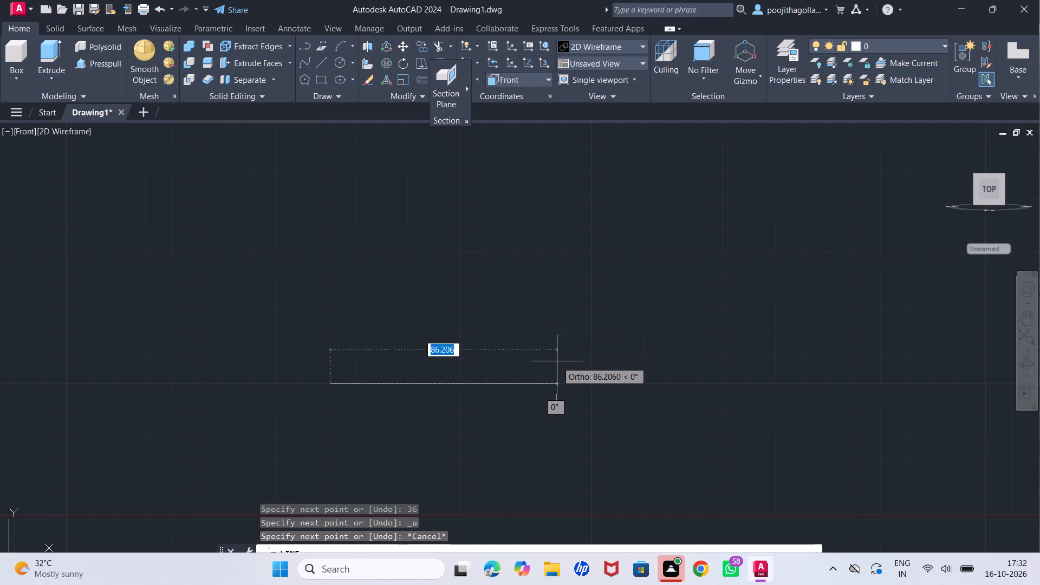
Draw the profile's lower edge as connected lines: 39 units along X, 4 units up, and 21 units along X.
{"action": "type", "text": "39"}
{"action": "key", "text": "Return"}
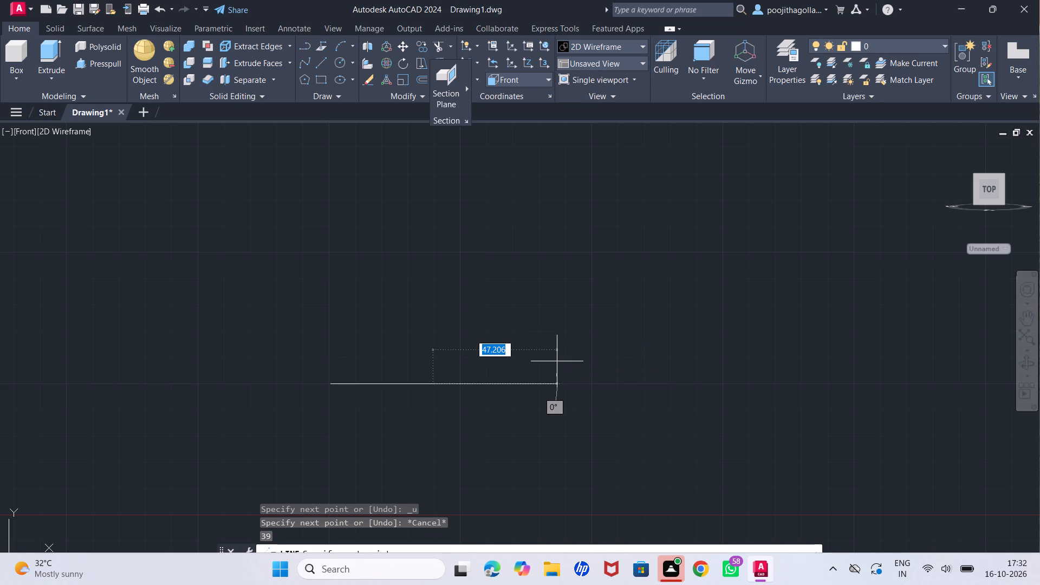
{"action": "middle_click_drag", "start_coordinate": [443, 346], "coordinate": [575, 316]}
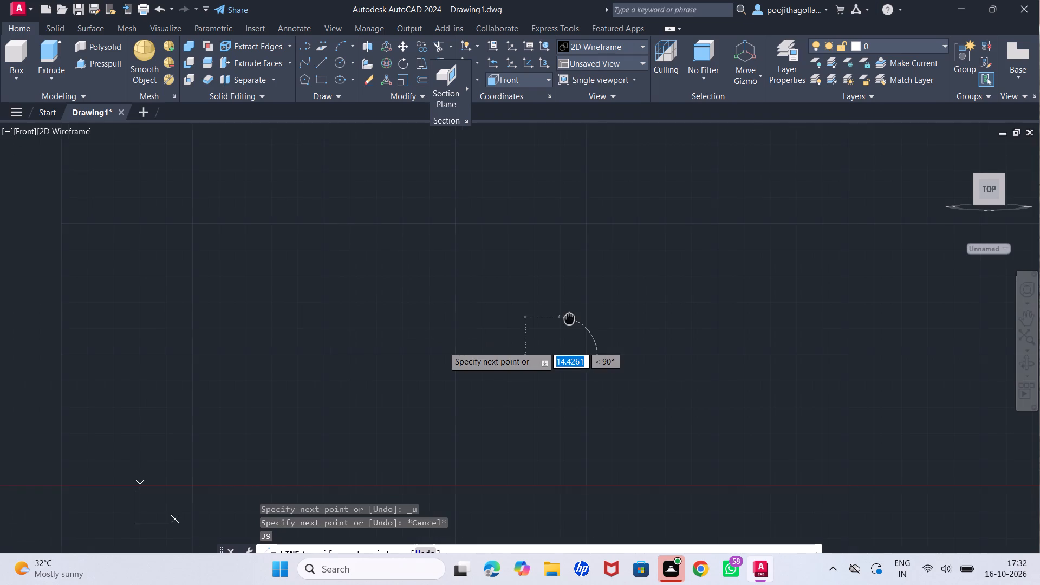
{"action": "middle_click_drag", "start_coordinate": [575, 316], "coordinate": [655, 300]}
{"action": "scroll", "coordinate": [660, 299], "scroll_direction": "up", "scroll_amount": 2}
{"action": "middle_click_drag", "start_coordinate": [658, 303], "coordinate": [618, 246]}
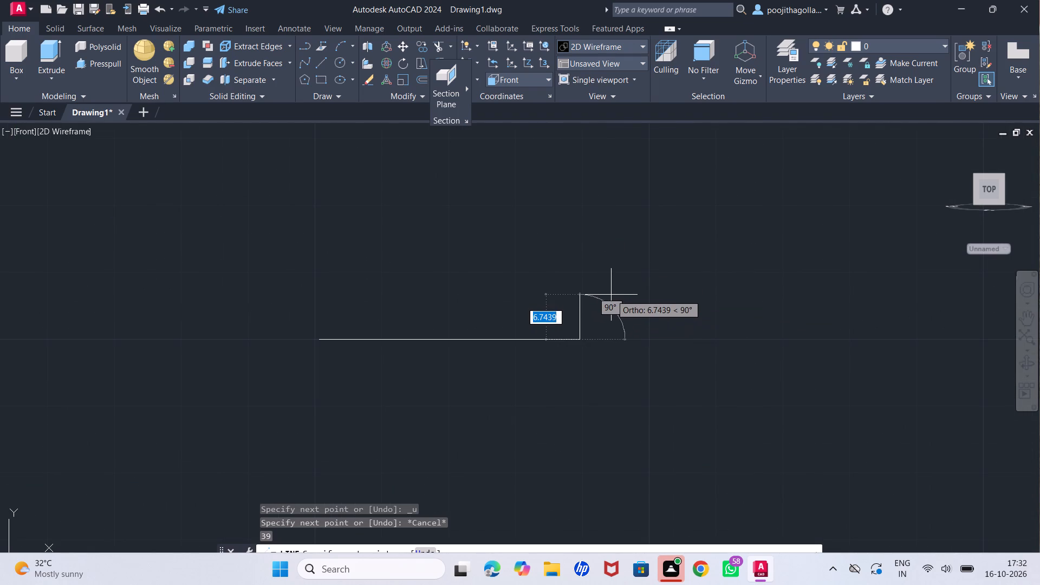
{"action": "key", "text": "4"}
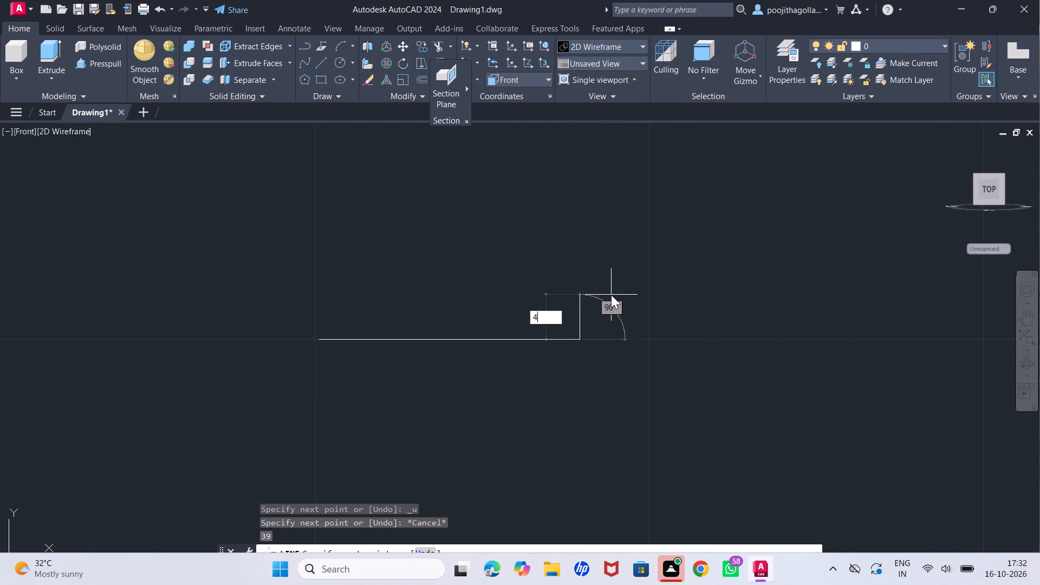
{"action": "key", "text": "Return"}
{"action": "type", "text": "21"}
{"action": "key", "text": "Return"}
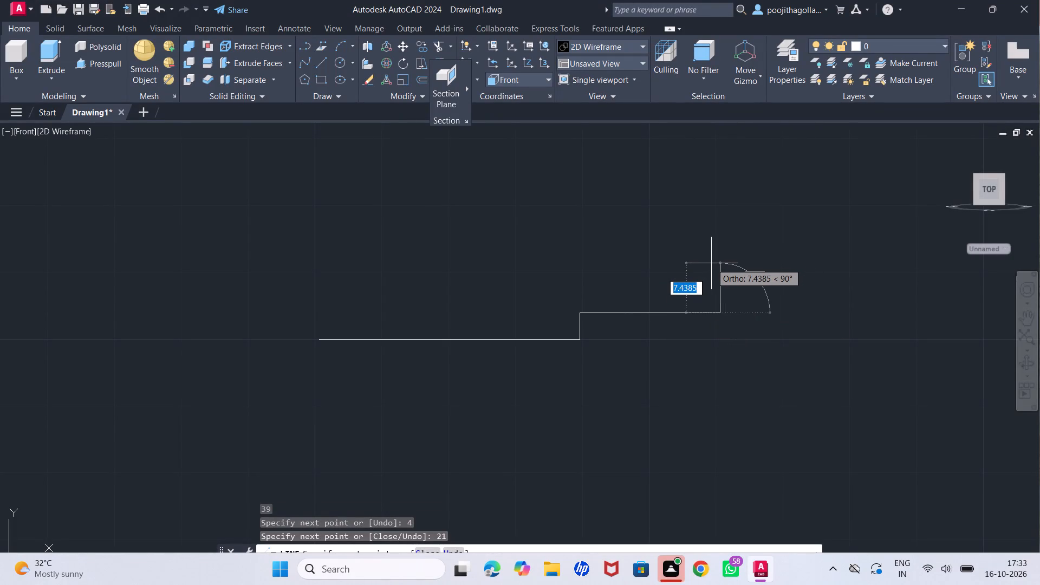
Continue the line chain 9 units up and 60 units back toward the profile's starting side.
{"action": "type", "text": "12"}
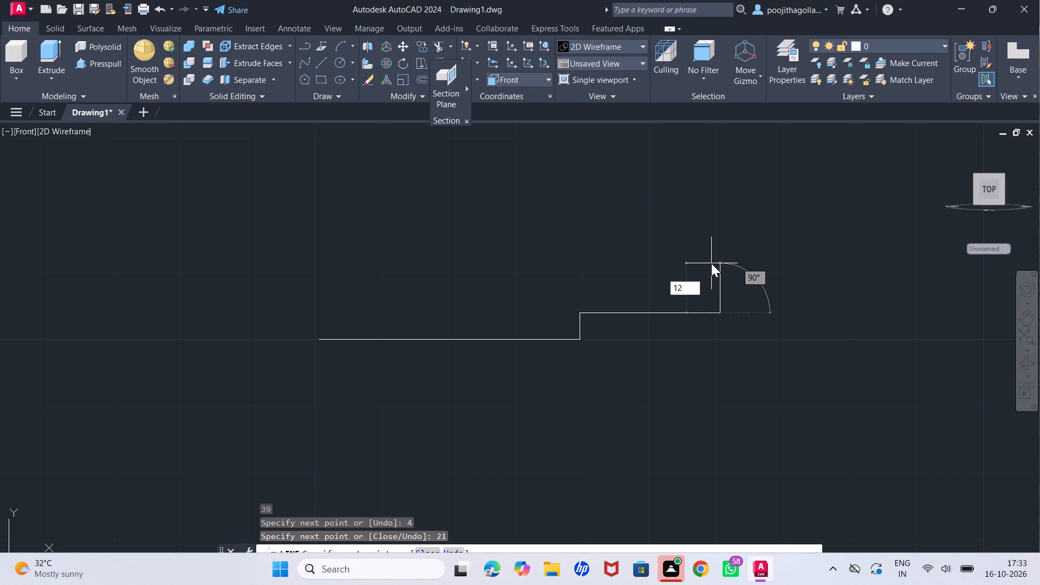
{"action": "key", "text": "BackSpace"}
{"action": "key", "text": "BackSpace"}
{"action": "key", "text": "9"}
{"action": "key", "text": "Return"}
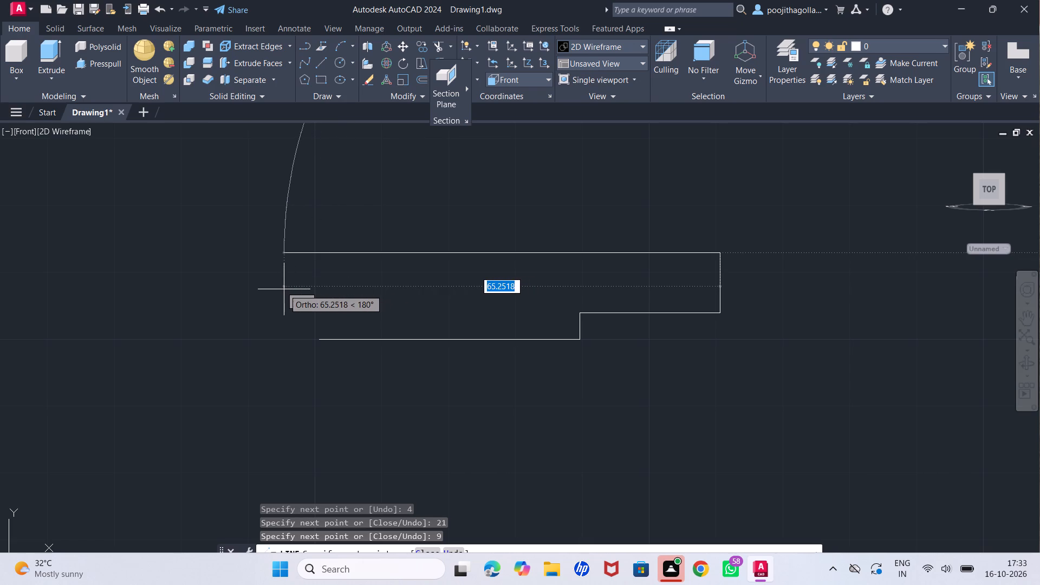
{"action": "type", "text": "60"}
{"action": "key", "text": "Return"}
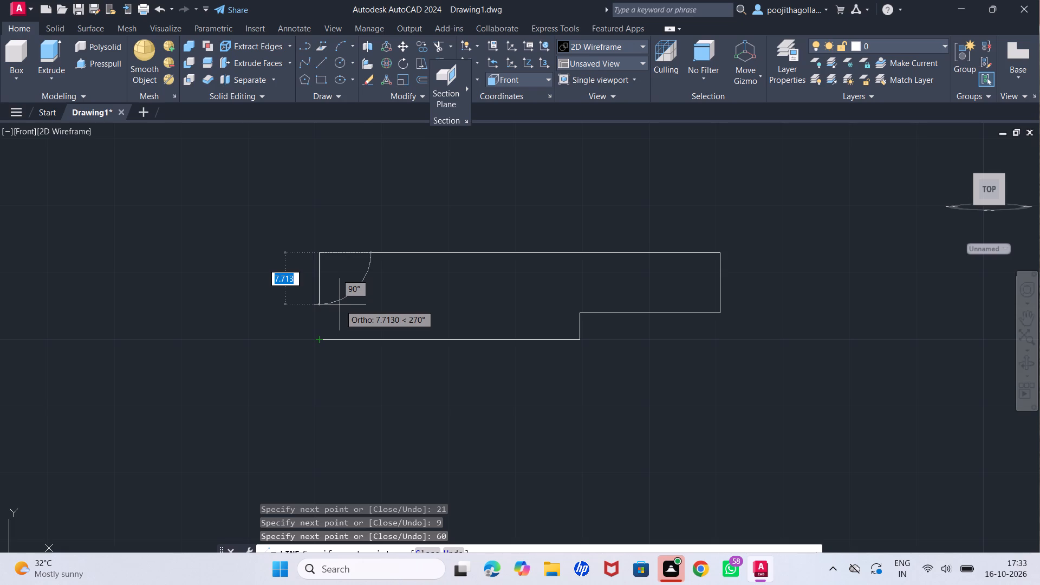
Undo the line chain's segments back to the end of the 39-unit lower edge.
{"action": "key", "text": "ctrl+z"}
{"action": "key", "text": "ctrl+z"}
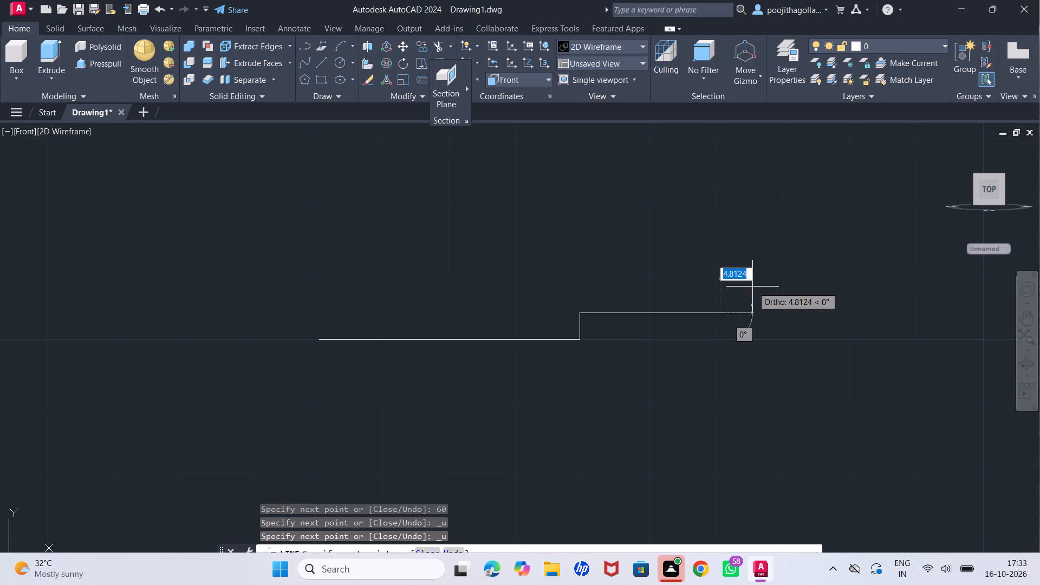
{"action": "key", "text": "9"}
{"action": "key", "text": "Return"}
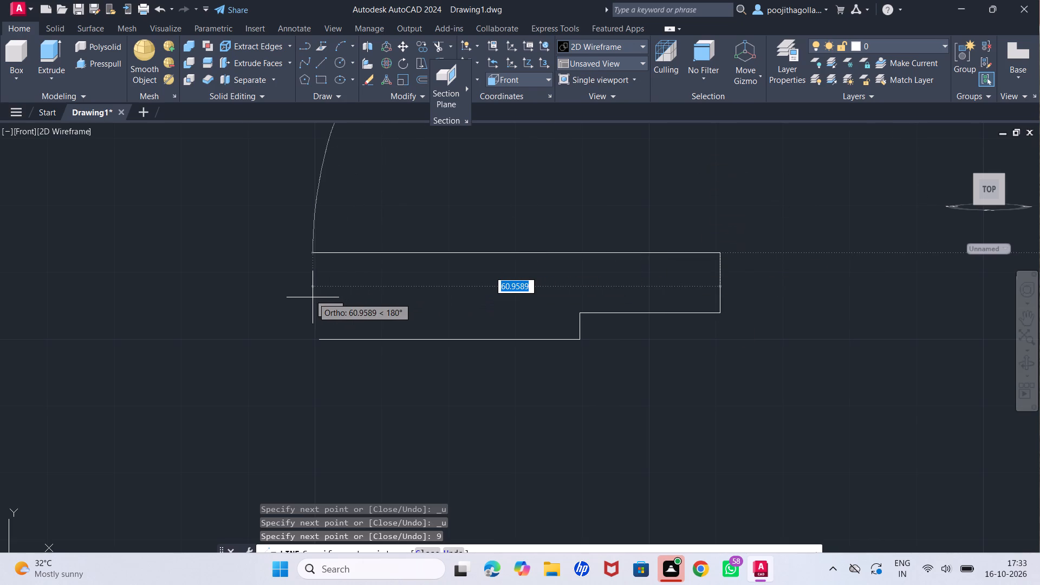
{"action": "key", "text": "ctrl+z"}
{"action": "key", "text": "ctrl+z"}
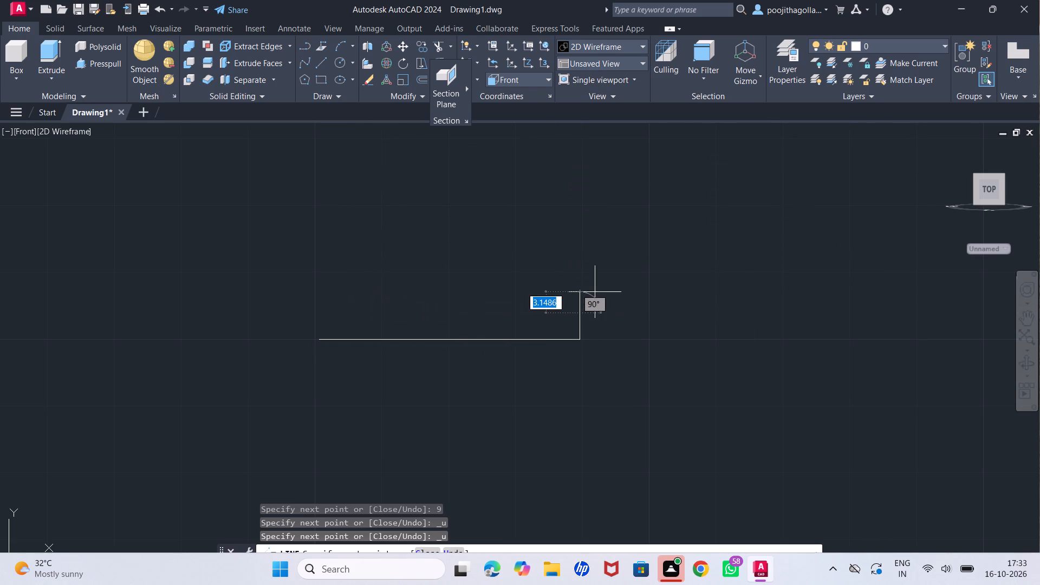
{"action": "key", "text": "ctrl+z"}
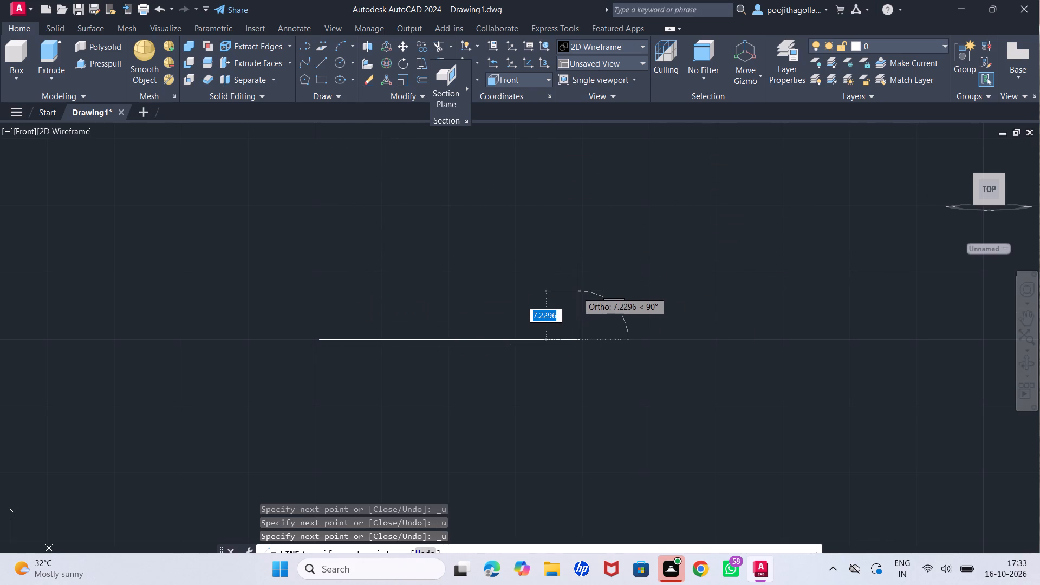
Continue the line chain from the 39-unit edge with a 3-unit rise and 21 units along X.
{"action": "key", "text": "3"}
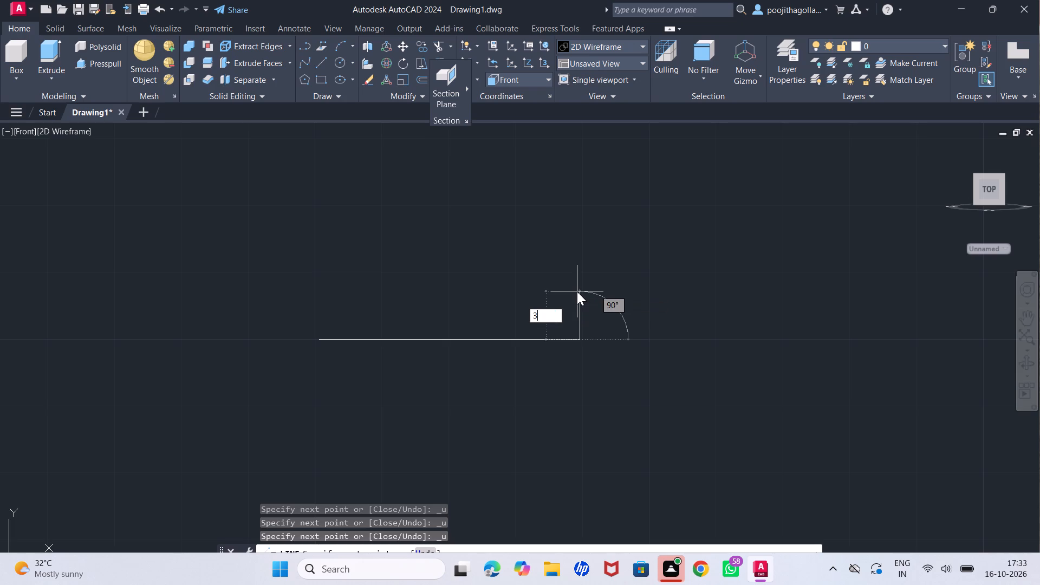
{"action": "key", "text": "Return"}
{"action": "type", "text": "21"}
{"action": "key", "text": "Return"}
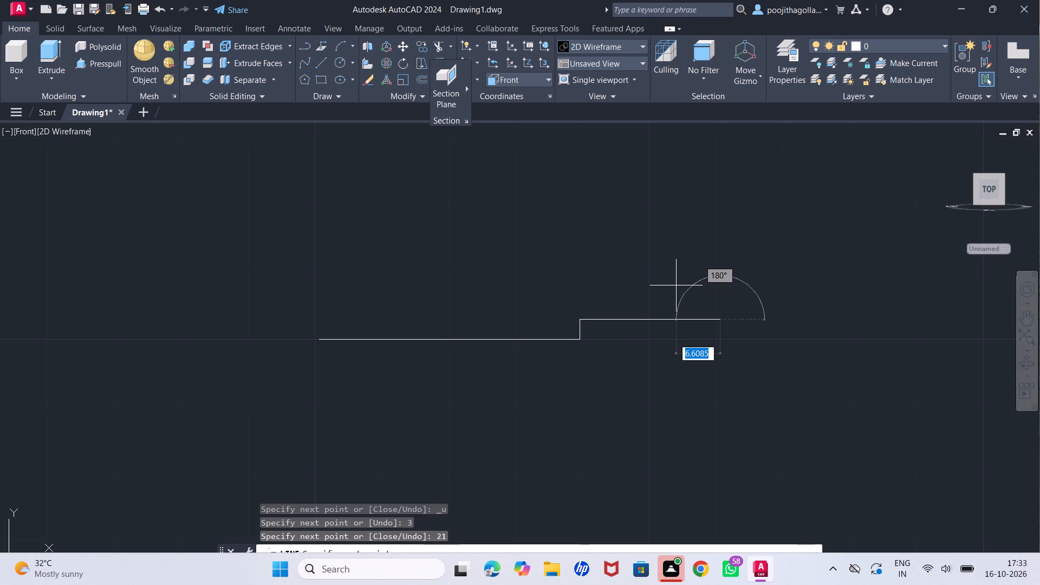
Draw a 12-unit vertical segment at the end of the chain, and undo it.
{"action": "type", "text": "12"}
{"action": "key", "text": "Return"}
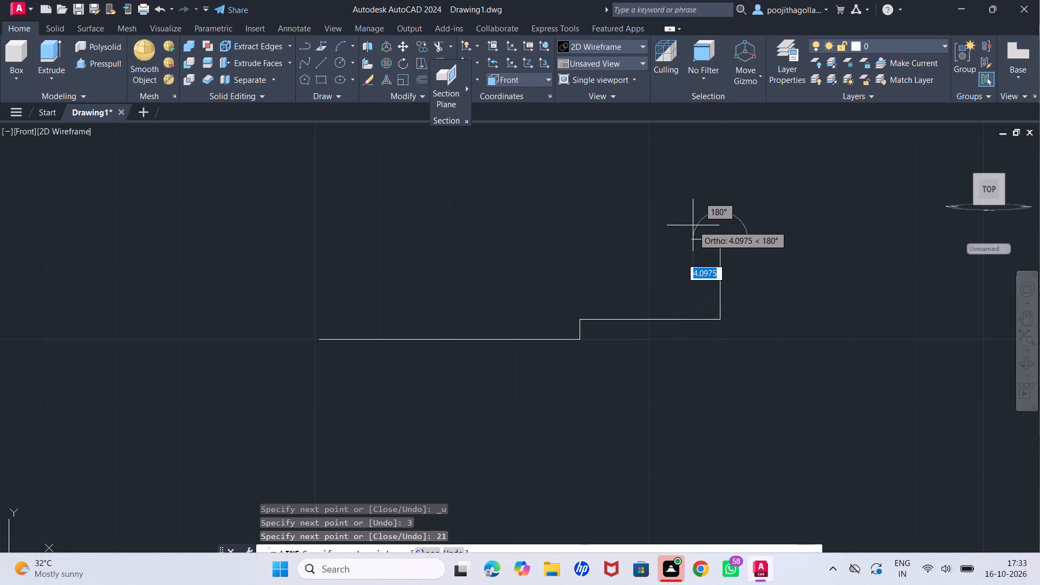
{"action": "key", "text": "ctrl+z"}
Finish the stepped profile with lines 9 units up and 60 units back, closing it at the start point.
{"action": "key", "text": "9"}
{"action": "key", "text": "Return"}
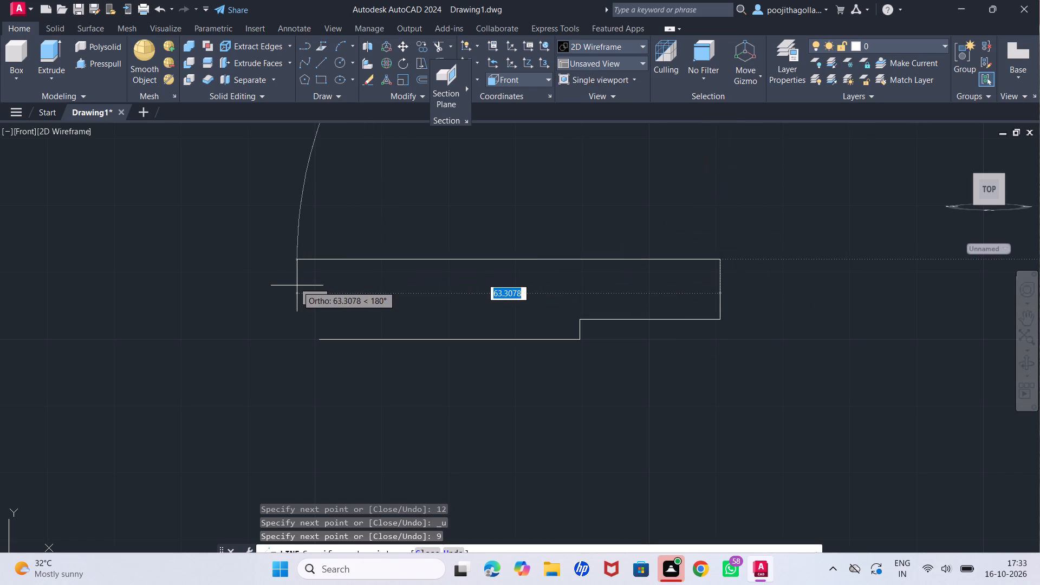
{"action": "type", "text": "60"}
{"action": "key", "text": "Return"}
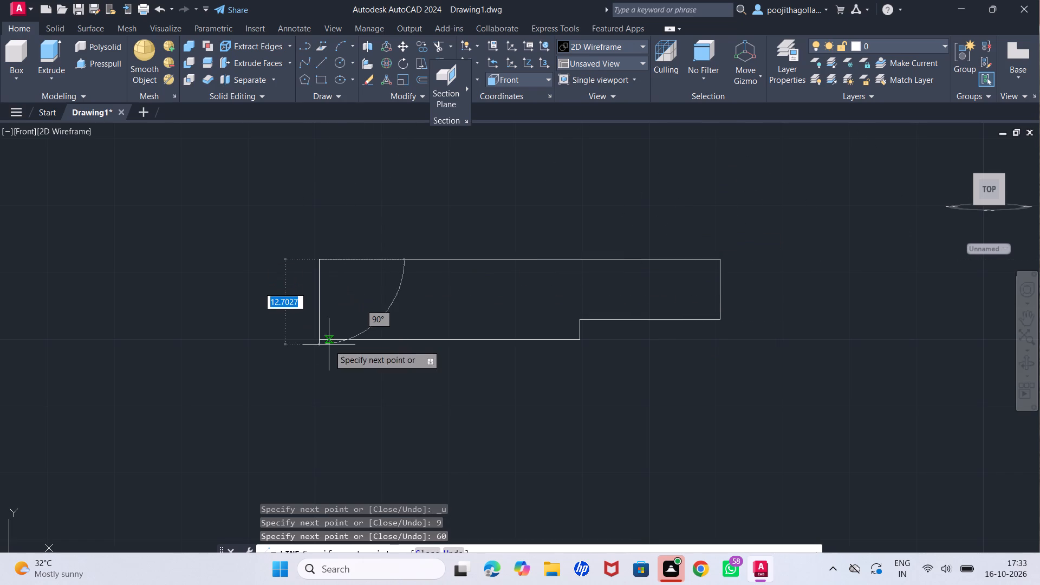
{"action": "left_click", "coordinate": [315, 343]}
{"action": "key", "text": "Escape"}
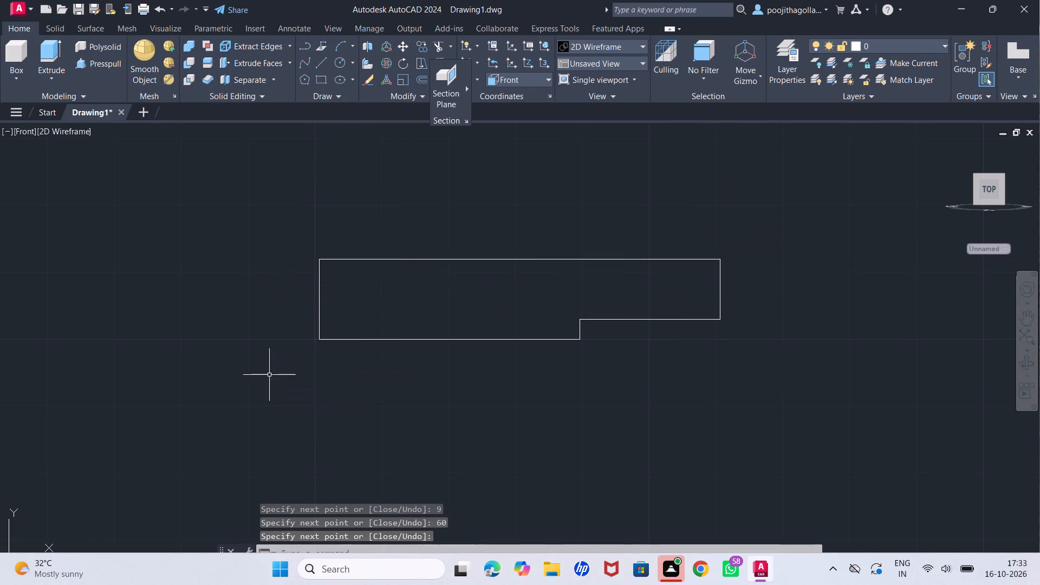
Join all the lines of the stepped profile into a single object.
{"action": "scroll", "coordinate": [405, 329], "scroll_direction": "down", "scroll_amount": 1}
{"action": "middle_click_drag", "start_coordinate": [434, 333], "coordinate": [417, 394]}
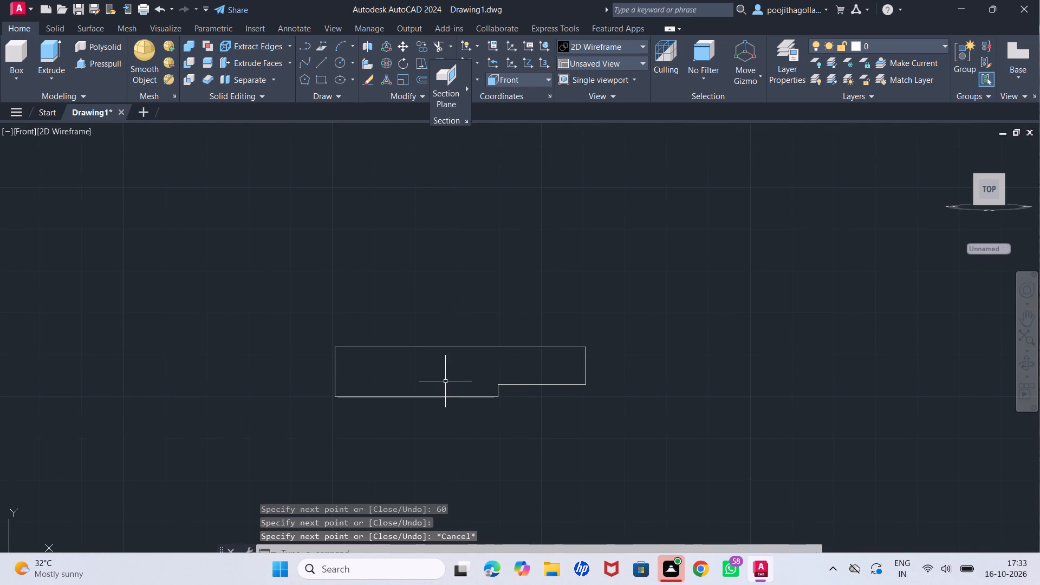
{"action": "middle_click_drag", "start_coordinate": [446, 380], "coordinate": [453, 361]}
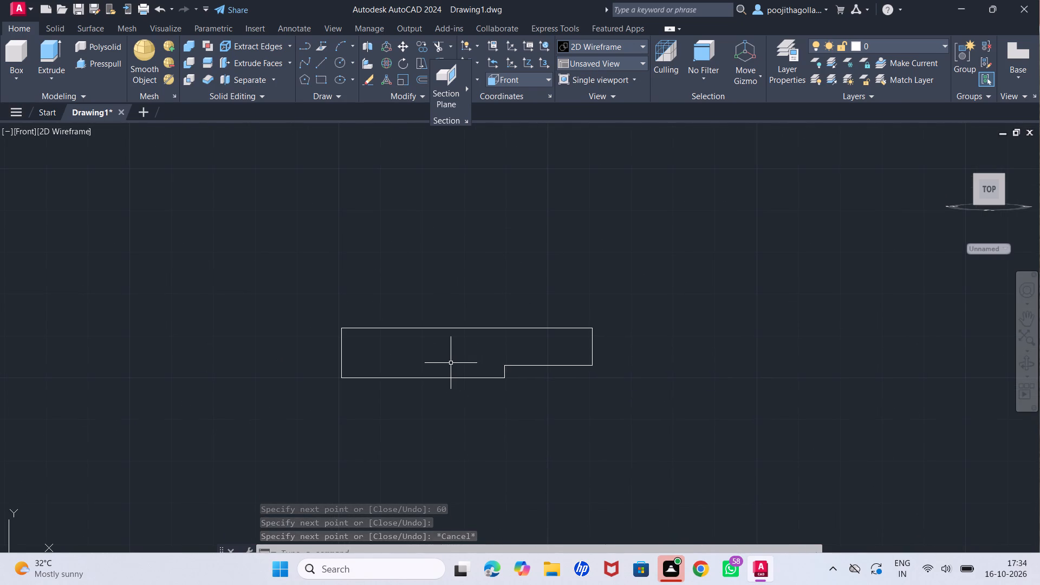
{"action": "middle_click_drag", "start_coordinate": [451, 363], "coordinate": [475, 380]}
{"action": "scroll", "coordinate": [451, 363], "scroll_direction": "up", "scroll_amount": 1}
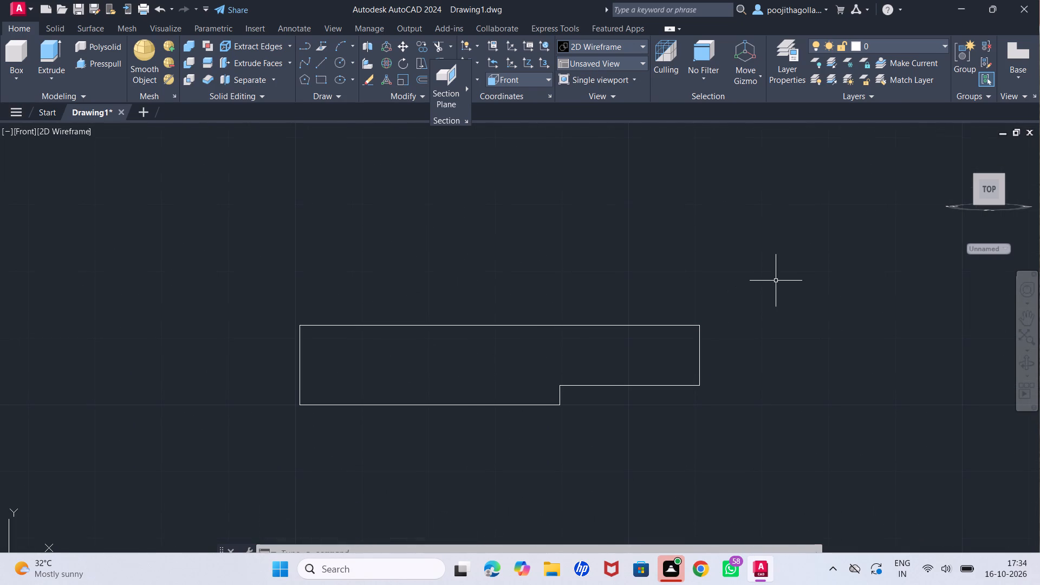
{"action": "left_click_drag", "start_coordinate": [776, 281], "coordinate": [766, 297]}
{"action": "left_click", "coordinate": [242, 459]}
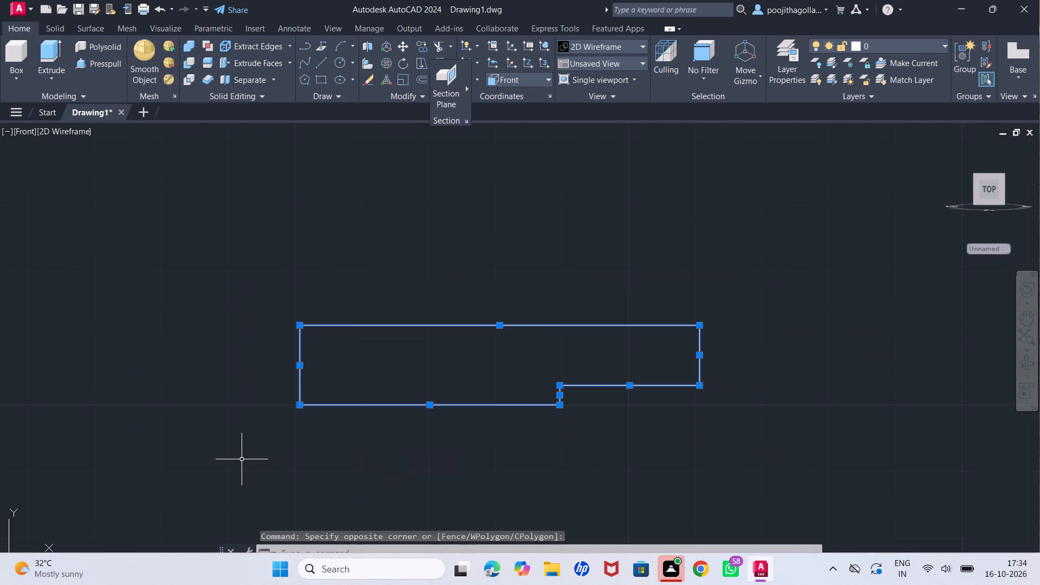
{"action": "key", "text": "j"}
{"action": "key", "text": "Return"}
Orbit from the Front view to an angled 3D view of the stepped profile.
{"action": "scroll", "coordinate": [483, 406], "scroll_direction": "down", "scroll_amount": 2}
{"action": "middle_click_drag", "start_coordinate": [515, 425], "coordinate": [426, 382]}
{"action": "scroll", "coordinate": [428, 363], "scroll_direction": "up", "scroll_amount": 1}
{"action": "middle_click_drag", "start_coordinate": [434, 365], "coordinate": [399, 345]}
{"action": "scroll", "coordinate": [399, 345], "scroll_direction": "up", "scroll_amount": 1}
{"action": "middle_click_drag", "start_coordinate": [425, 368], "coordinate": [433, 374]}
{"action": "left_click", "coordinate": [1031, 358]}
{"action": "left_click_drag", "start_coordinate": [773, 342], "coordinate": [709, 388]}
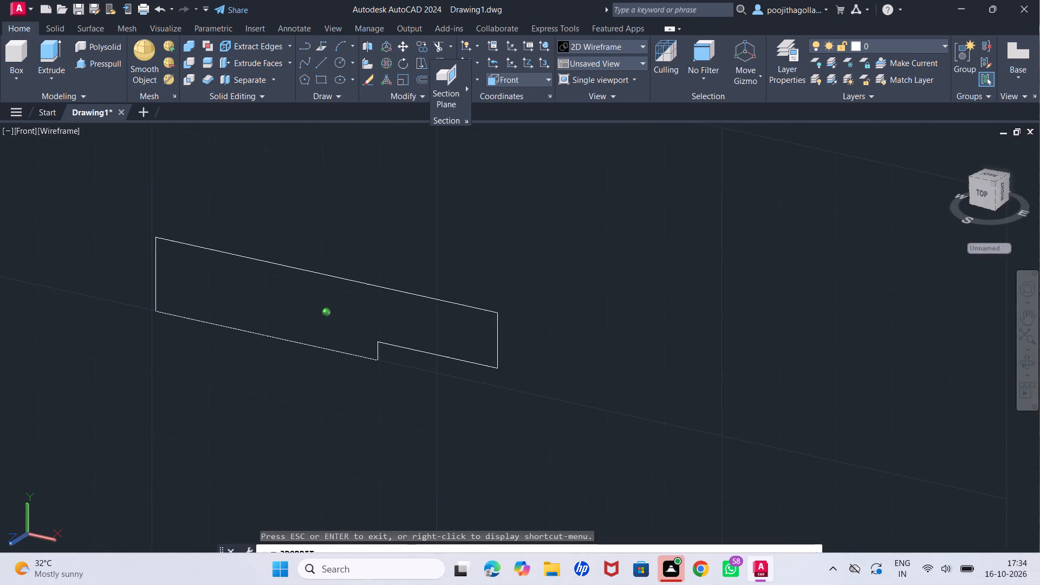
{"action": "left_click_drag", "start_coordinate": [709, 388], "coordinate": [707, 388]}
{"action": "key", "text": "Escape"}
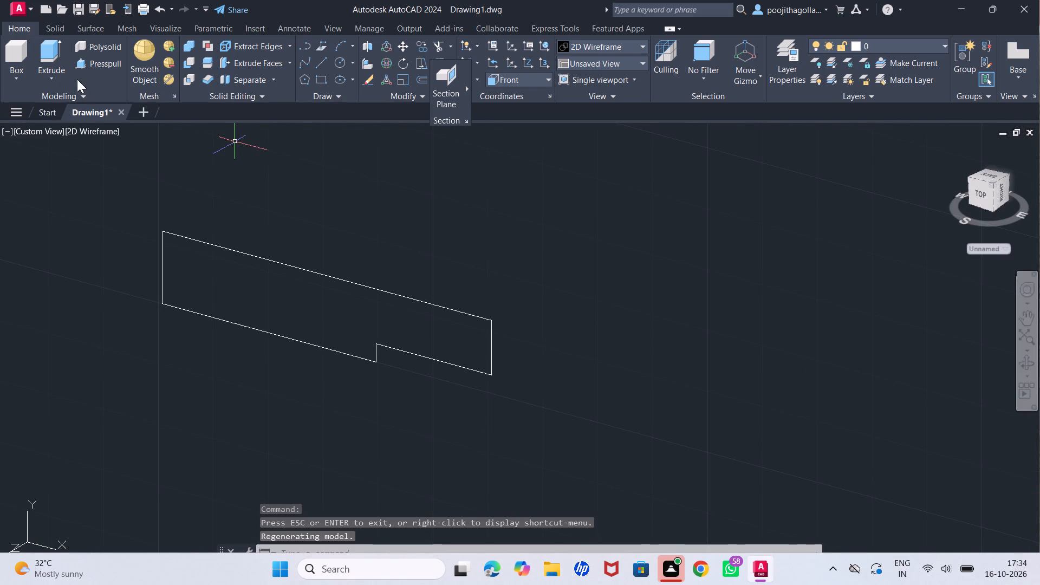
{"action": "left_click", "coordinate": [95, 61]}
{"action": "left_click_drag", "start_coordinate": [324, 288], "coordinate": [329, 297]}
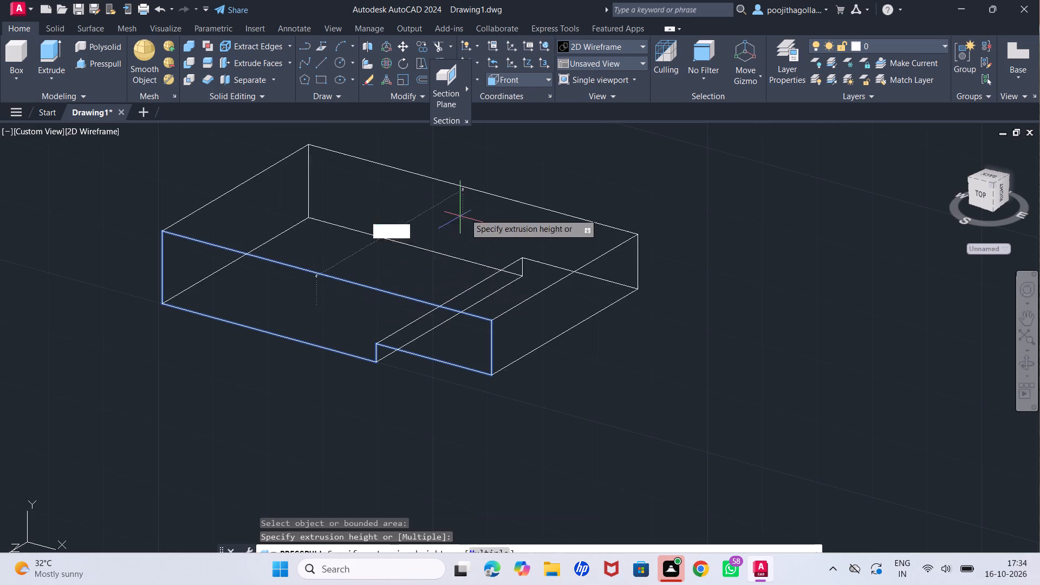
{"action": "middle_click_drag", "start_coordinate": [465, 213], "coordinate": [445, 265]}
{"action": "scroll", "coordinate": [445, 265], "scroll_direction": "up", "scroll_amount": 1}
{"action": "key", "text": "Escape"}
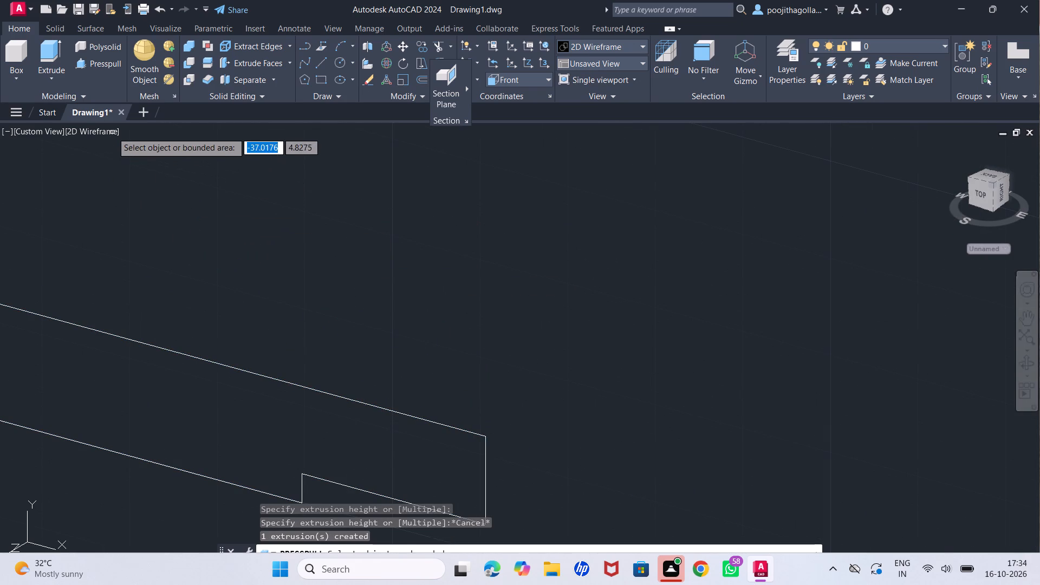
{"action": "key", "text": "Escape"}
Set the visual style to Shades of Gray.
{"action": "left_click", "coordinate": [110, 132]}
{"action": "left_click", "coordinate": [170, 246]}
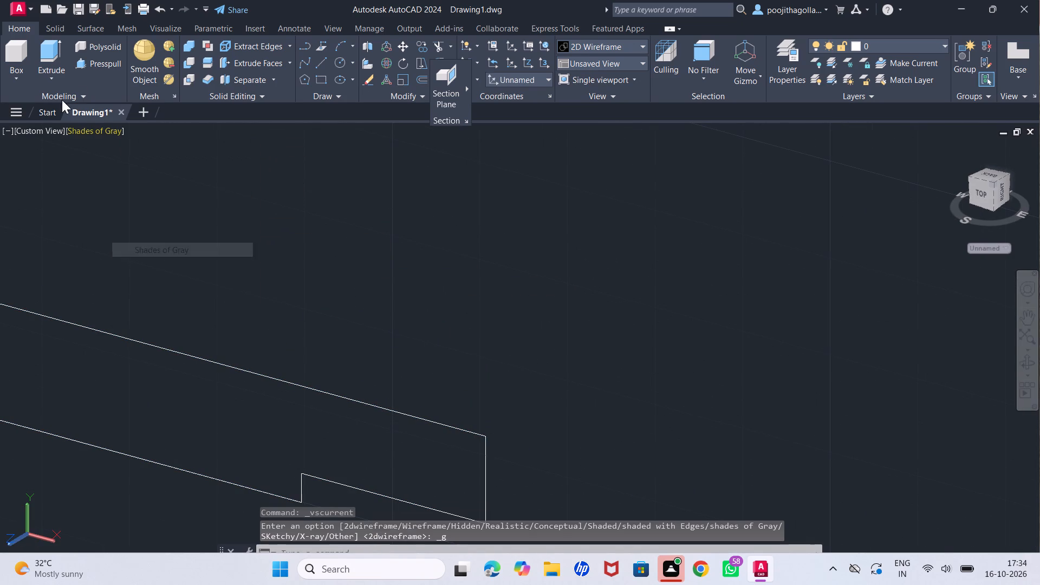
Presspull the closed stepped profile 50 units into a solid base.
{"action": "left_click", "coordinate": [96, 63]}
{"action": "left_click_drag", "start_coordinate": [207, 378], "coordinate": [234, 355]}
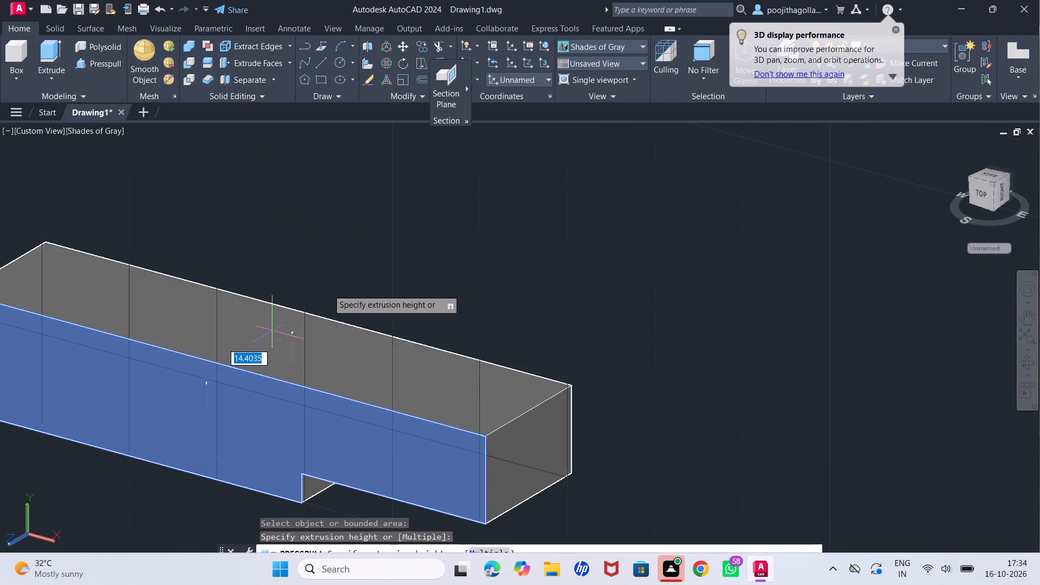
{"action": "scroll", "coordinate": [388, 248], "scroll_direction": "down", "scroll_amount": 1}
{"action": "middle_click_drag", "start_coordinate": [395, 258], "coordinate": [405, 277]}
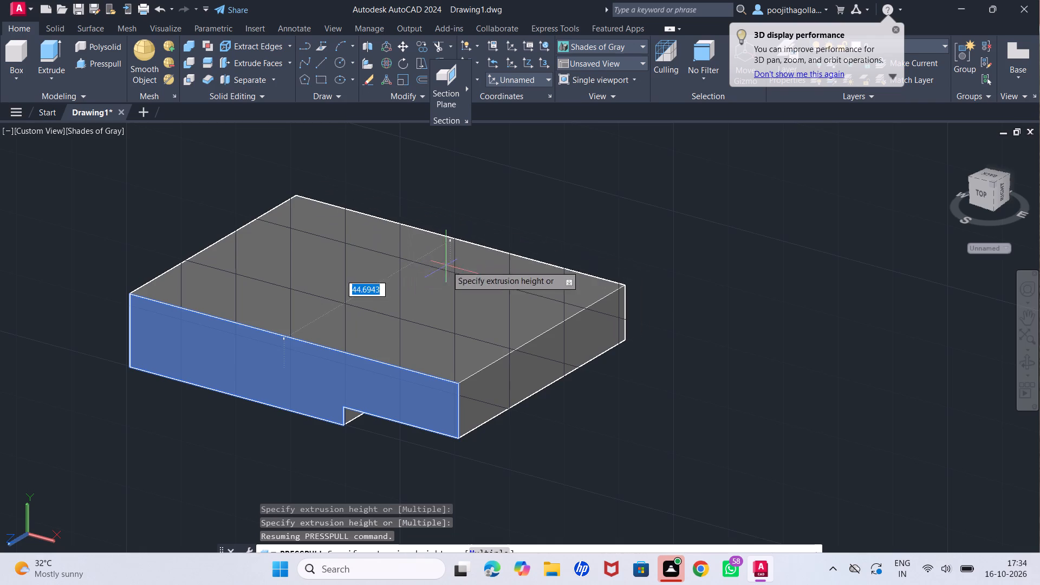
{"action": "type", "text": "50"}
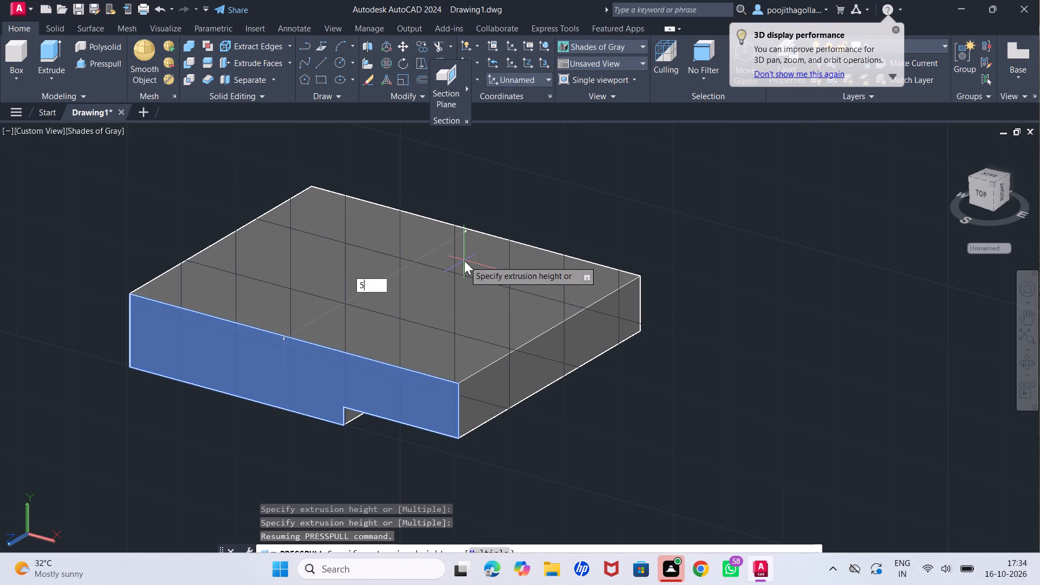
{"action": "key", "text": "Return"}
{"action": "key", "text": "Escape"}
In the Right view, draw a 50-unit horizontal line in the empty space beside the solid.
{"action": "middle_click_drag", "start_coordinate": [441, 266], "coordinate": [370, 255]}
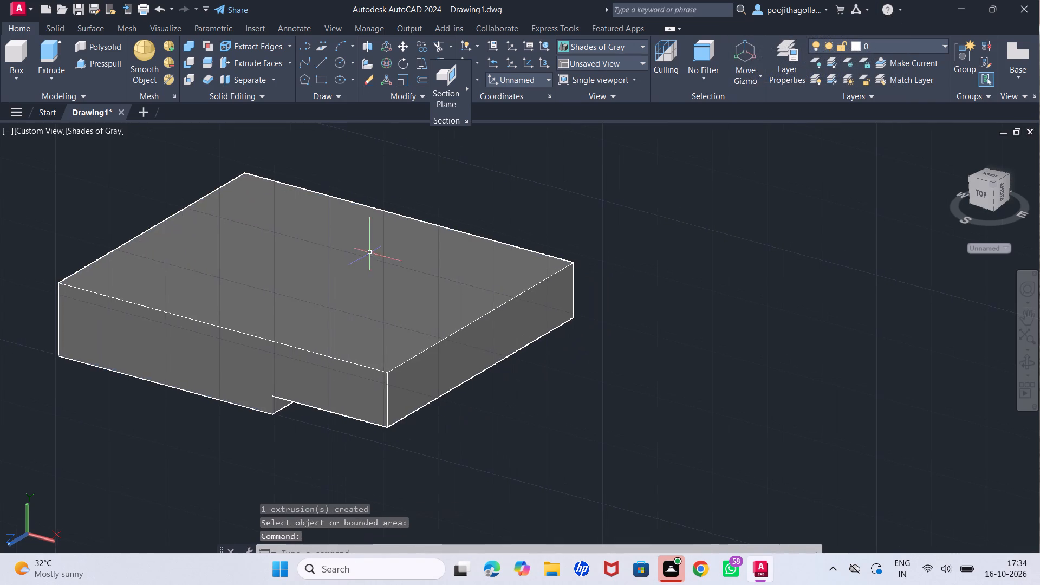
{"action": "left_click", "coordinate": [33, 133]}
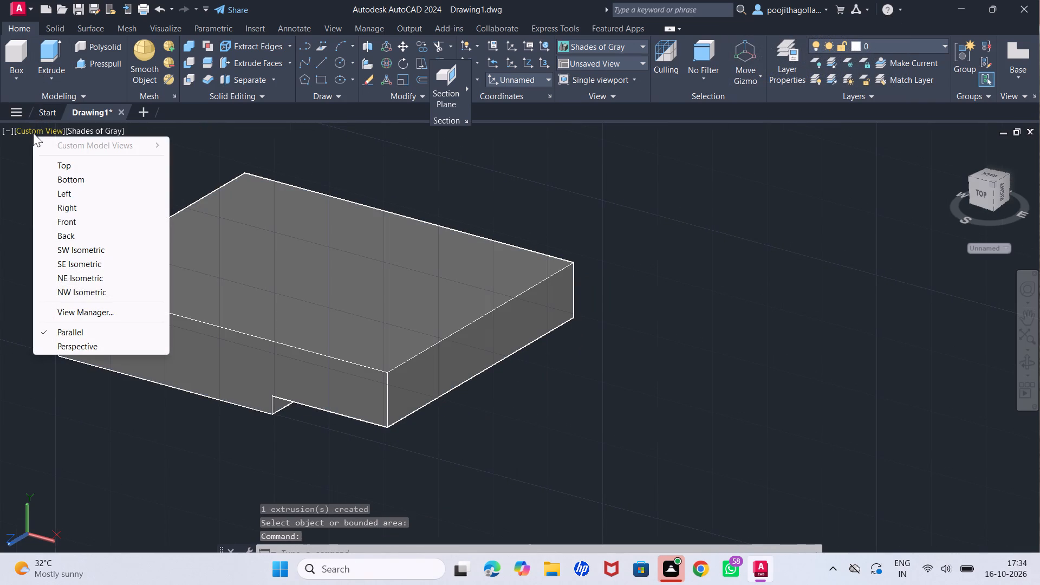
{"action": "left_click", "coordinate": [75, 209]}
{"action": "middle_click_drag", "start_coordinate": [669, 333], "coordinate": [165, 334]}
{"action": "middle_click_drag", "start_coordinate": [538, 330], "coordinate": [143, 335]}
{"action": "middle_click_drag", "start_coordinate": [546, 304], "coordinate": [368, 315]}
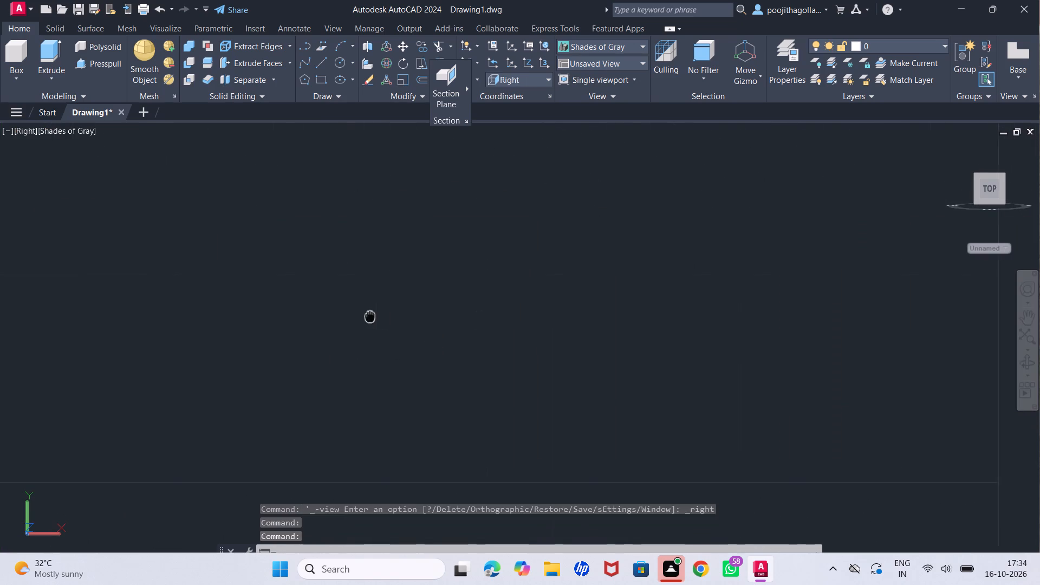
{"action": "middle_click_drag", "start_coordinate": [368, 315], "coordinate": [339, 313]}
{"action": "key", "text": "l"}
{"action": "key", "text": "Return"}
{"action": "left_click_drag", "start_coordinate": [369, 290], "coordinate": [402, 304]}
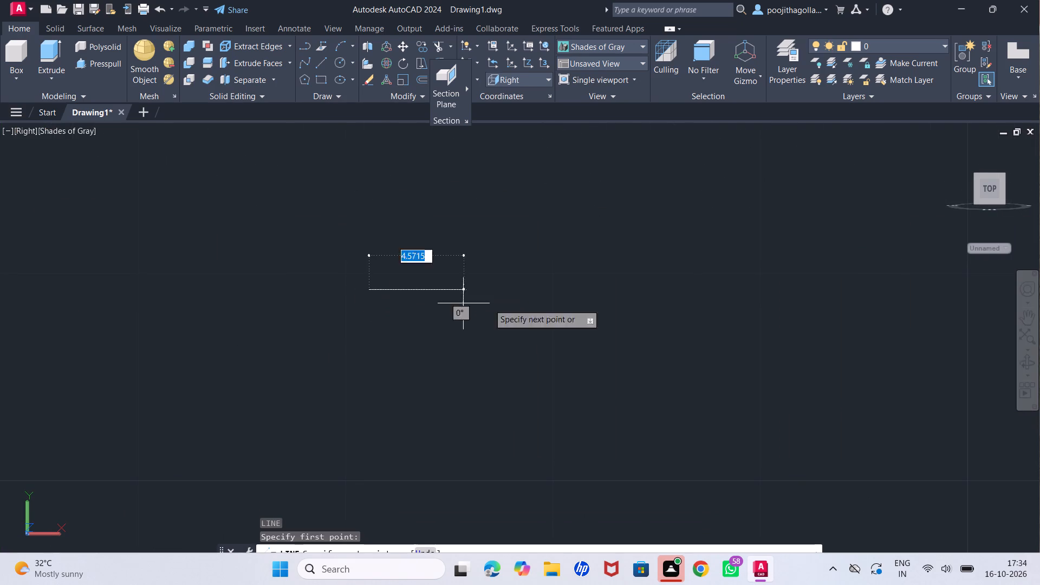
{"action": "type", "text": "50"}
{"action": "key", "text": "Return"}
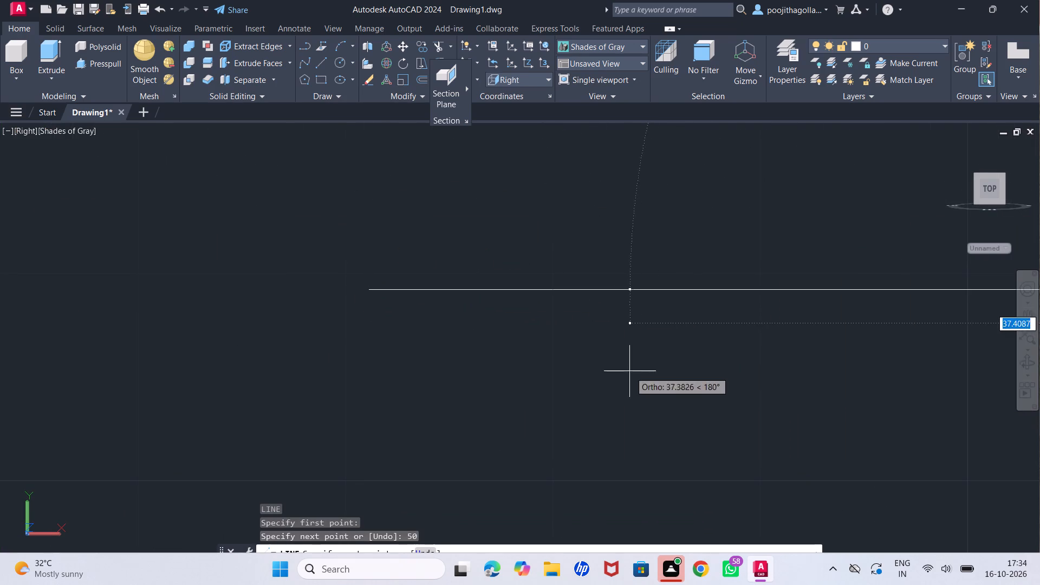
Complete the 50 by 40 rectangle with lines 40 units down, 50 units back, and up to the start point.
{"action": "scroll", "coordinate": [743, 327], "scroll_direction": "down", "scroll_amount": 2}
{"action": "middle_click_drag", "start_coordinate": [740, 328], "coordinate": [546, 295]}
{"action": "middle_click_drag", "start_coordinate": [798, 337], "coordinate": [738, 279]}
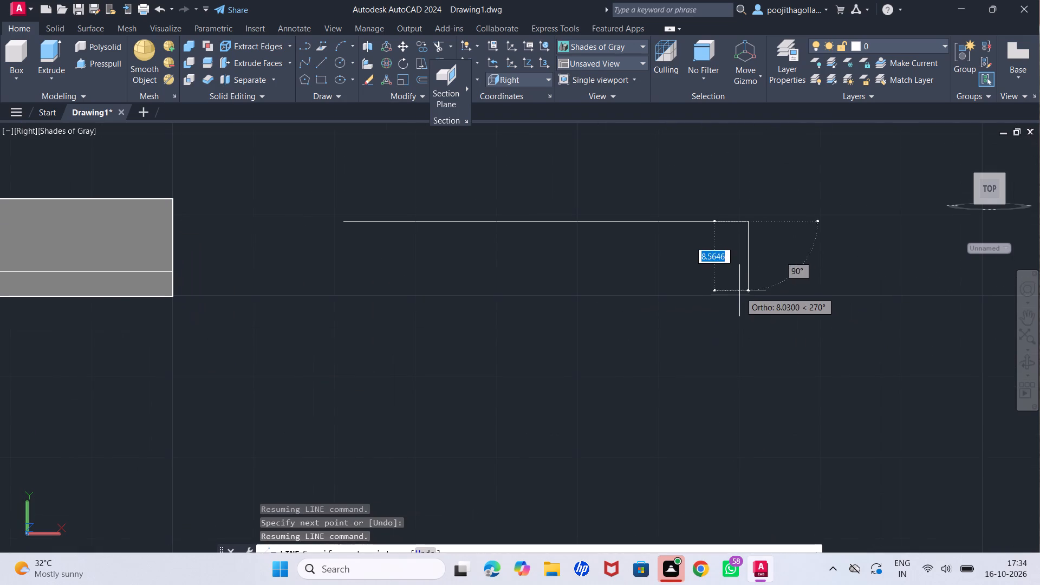
{"action": "middle_click_drag", "start_coordinate": [729, 307], "coordinate": [736, 331]}
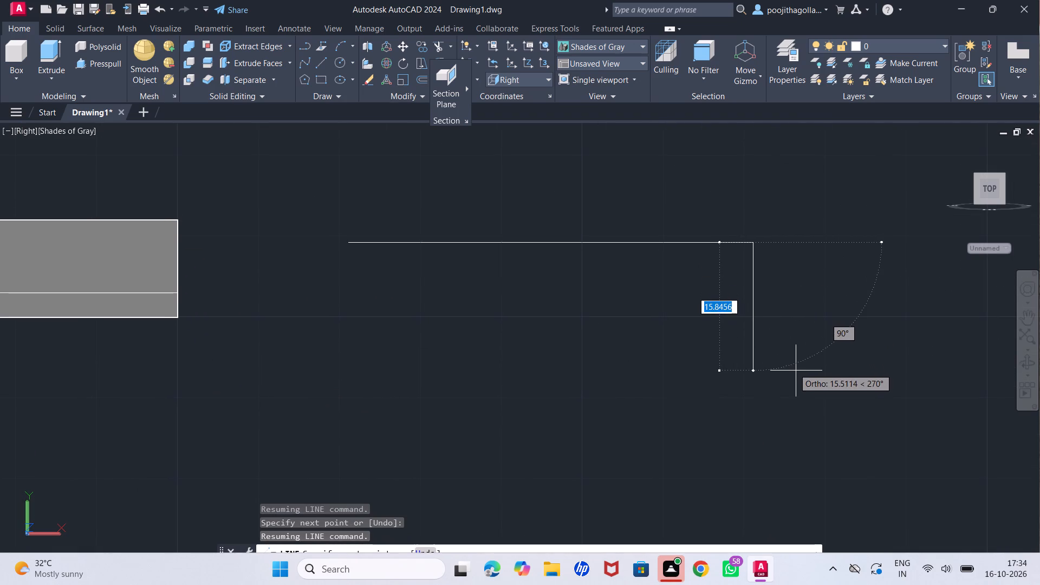
{"action": "type", "text": "40"}
{"action": "key", "text": "Return"}
{"action": "scroll", "coordinate": [796, 371], "scroll_direction": "down", "scroll_amount": 2}
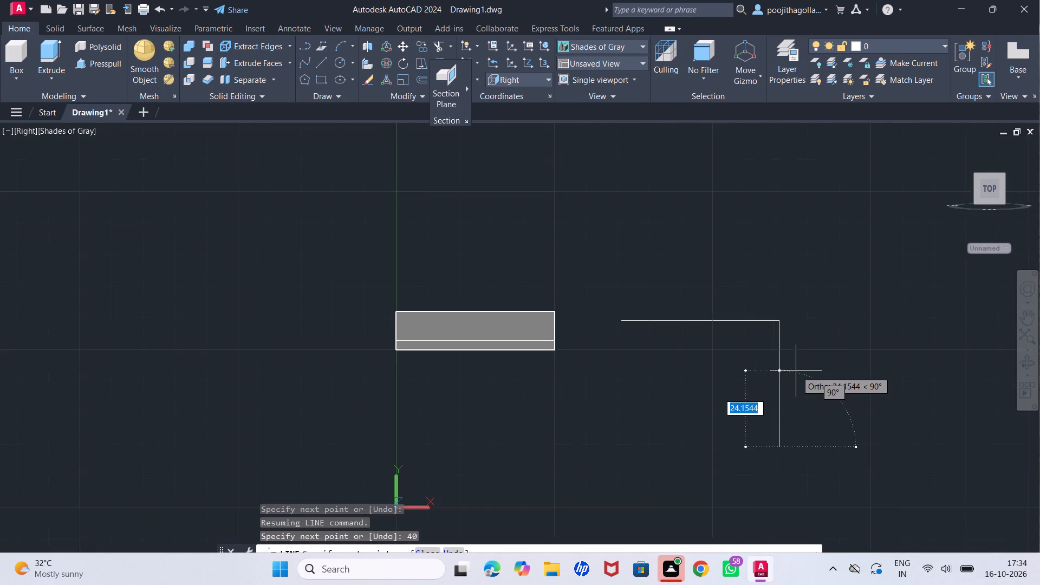
{"action": "middle_click_drag", "start_coordinate": [796, 370], "coordinate": [766, 308]}
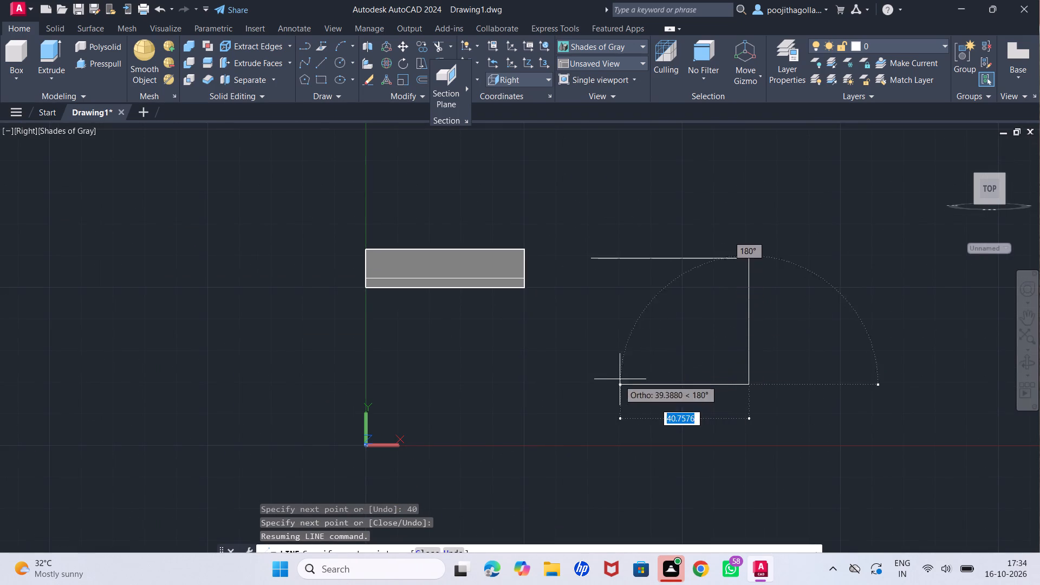
{"action": "type", "text": "50"}
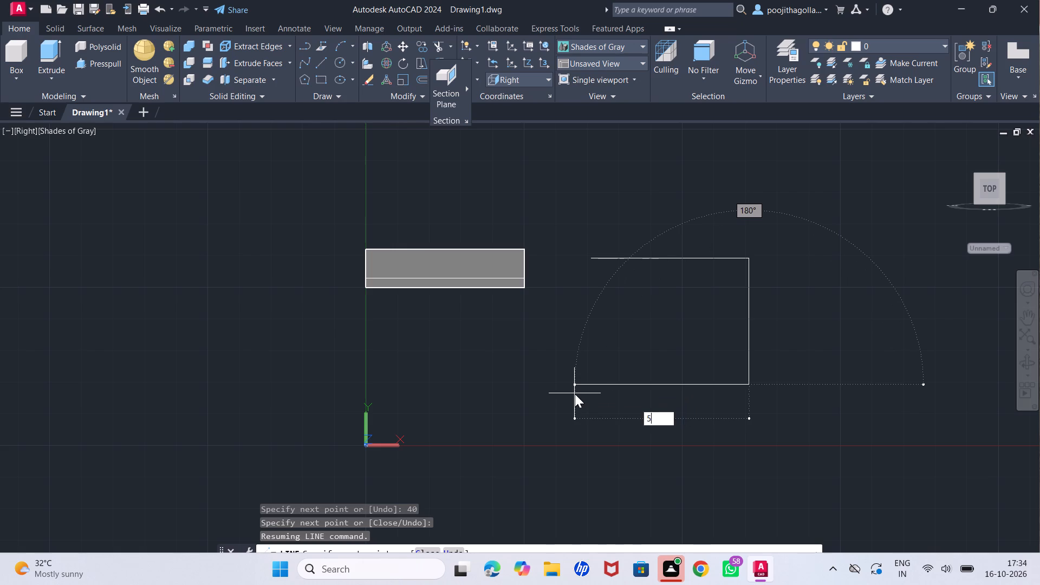
{"action": "key", "text": "Return"}
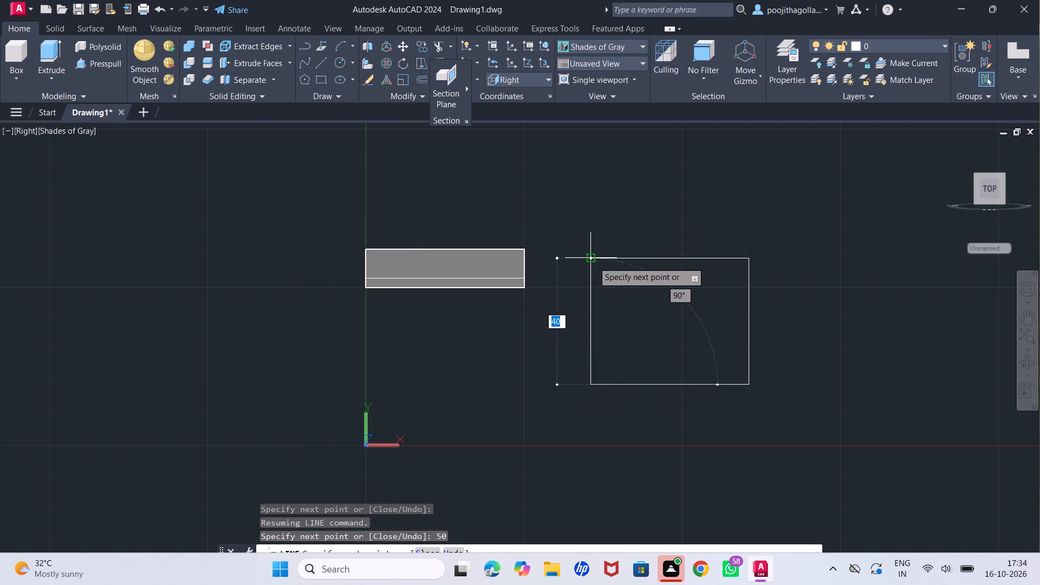
{"action": "left_click", "coordinate": [593, 262]}
{"action": "key", "text": "Escape"}
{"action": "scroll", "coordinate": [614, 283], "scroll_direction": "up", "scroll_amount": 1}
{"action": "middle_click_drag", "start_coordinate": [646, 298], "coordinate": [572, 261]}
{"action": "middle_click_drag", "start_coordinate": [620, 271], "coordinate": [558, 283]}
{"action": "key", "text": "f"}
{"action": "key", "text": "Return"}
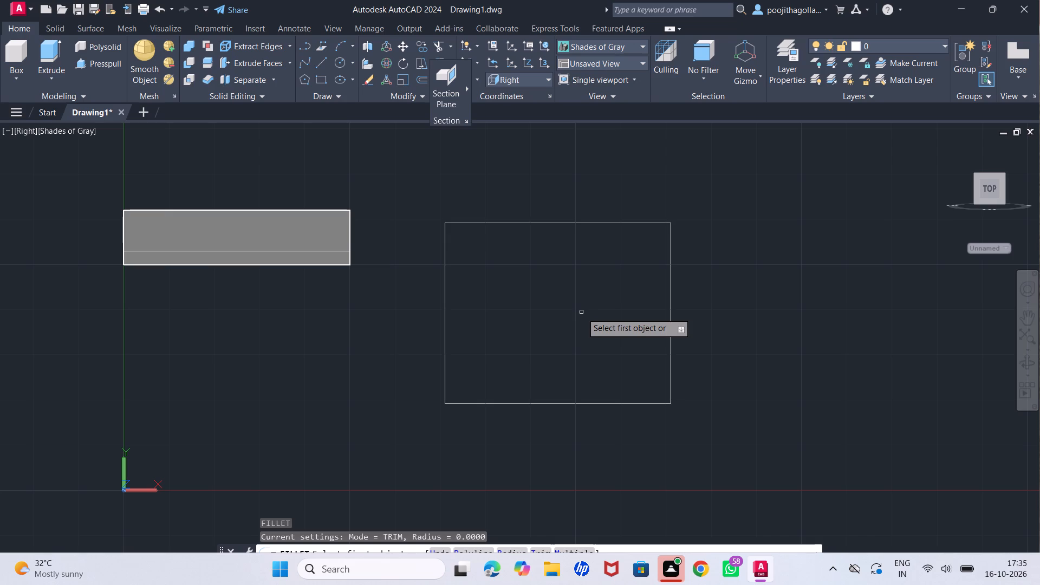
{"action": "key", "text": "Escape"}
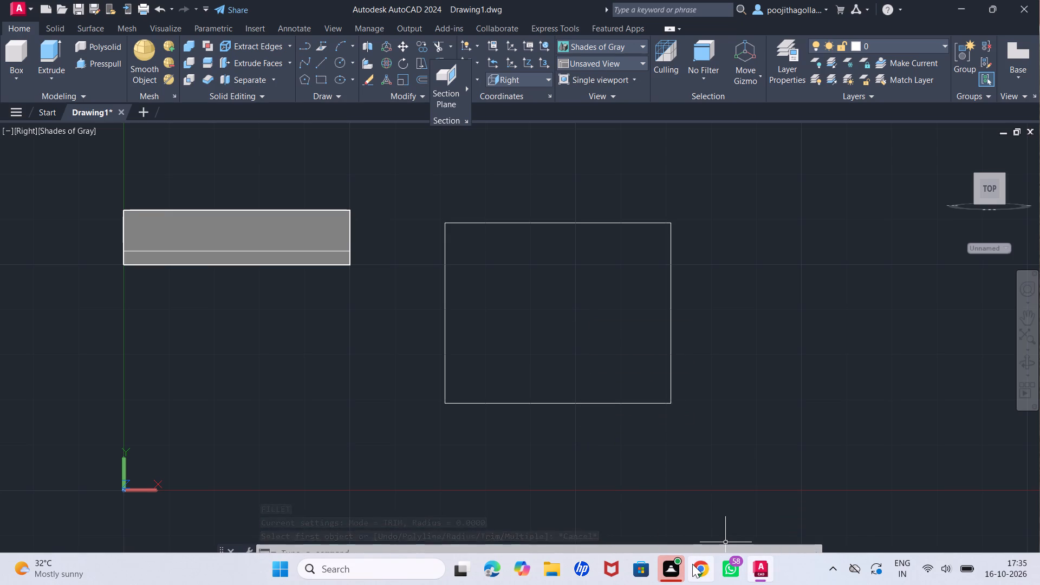
Switch to the fuji recorder window to check the task brief.
{"action": "left_click", "coordinate": [667, 569]}
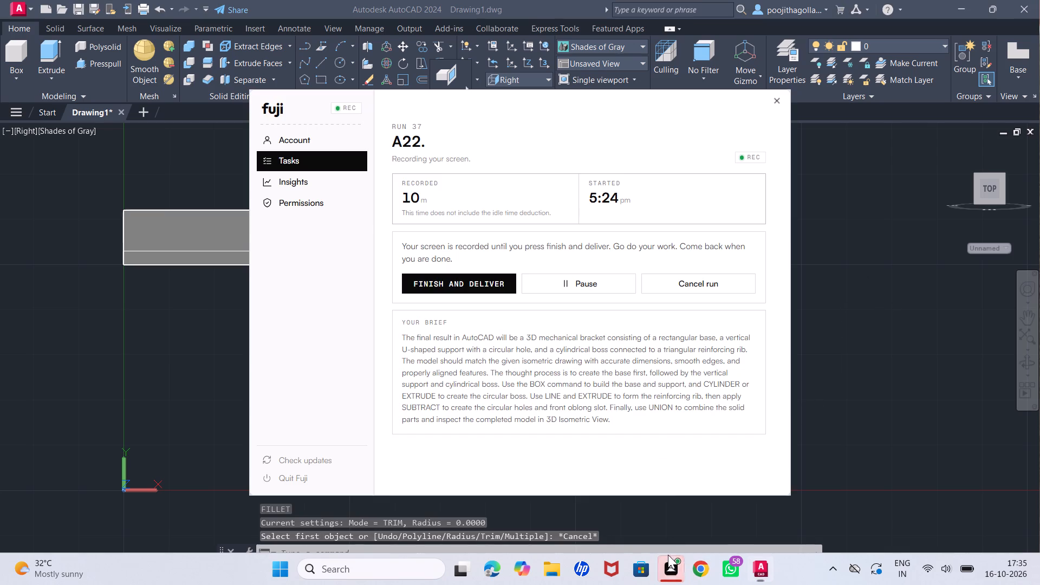
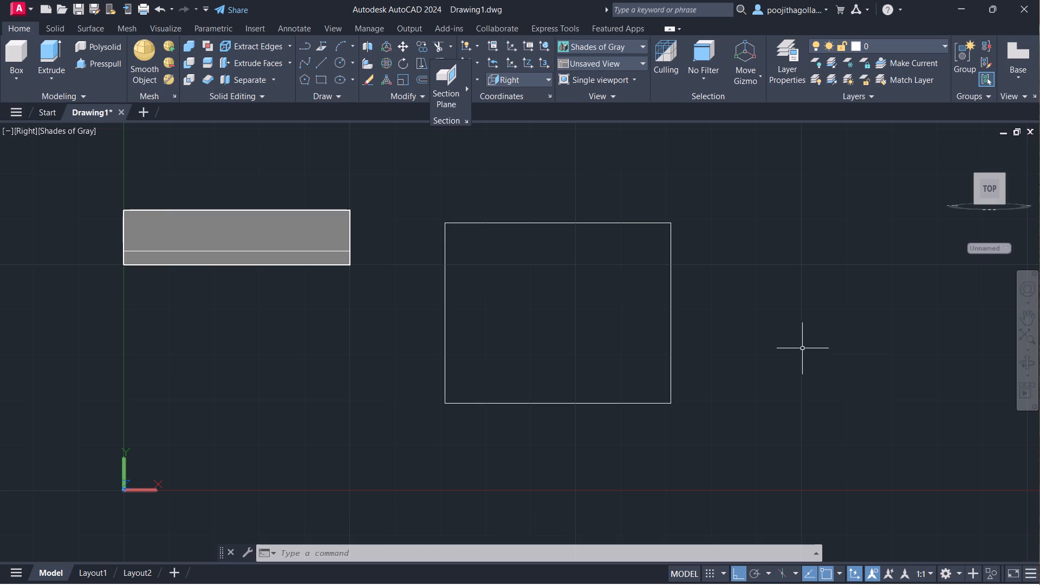
Fillet both lower corners of the 50 by 40 rectangle with a radius of 16.
{"action": "middle_click_drag", "start_coordinate": [756, 340], "coordinate": [756, 359]}
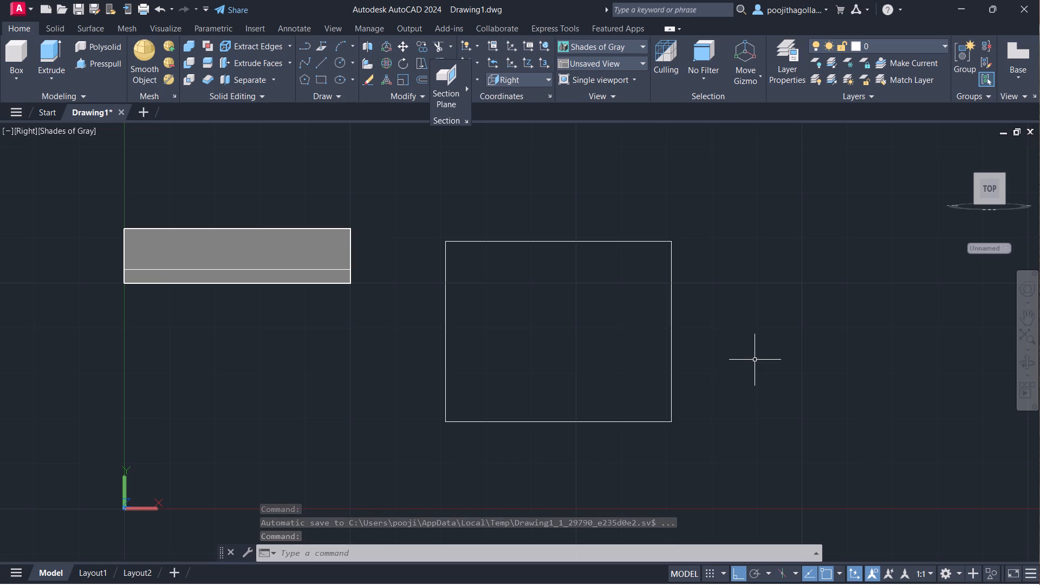
{"action": "key", "text": "f"}
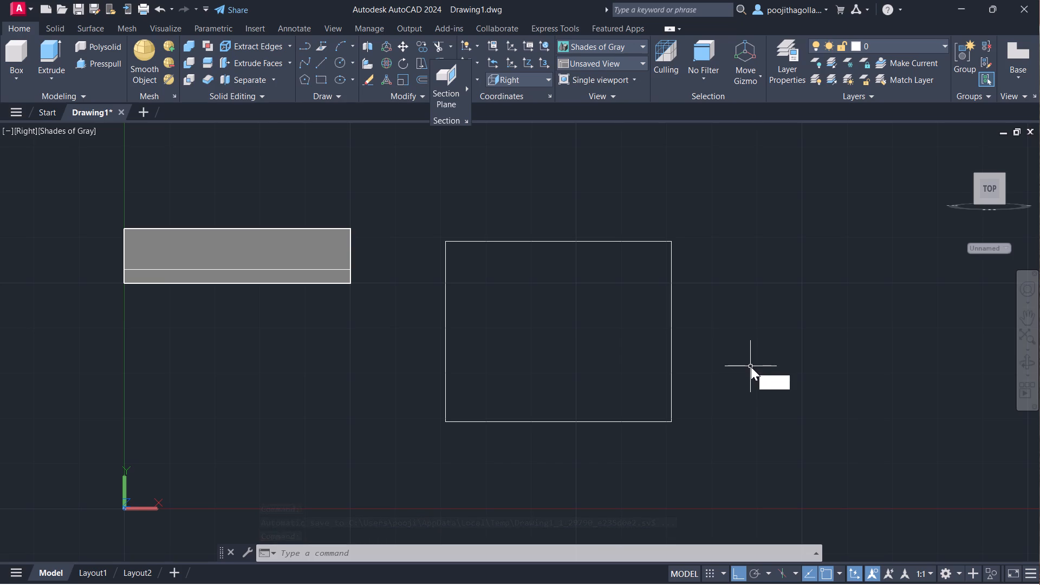
{"action": "key", "text": "Return"}
{"action": "key", "text": "r"}
{"action": "key", "text": "Return"}
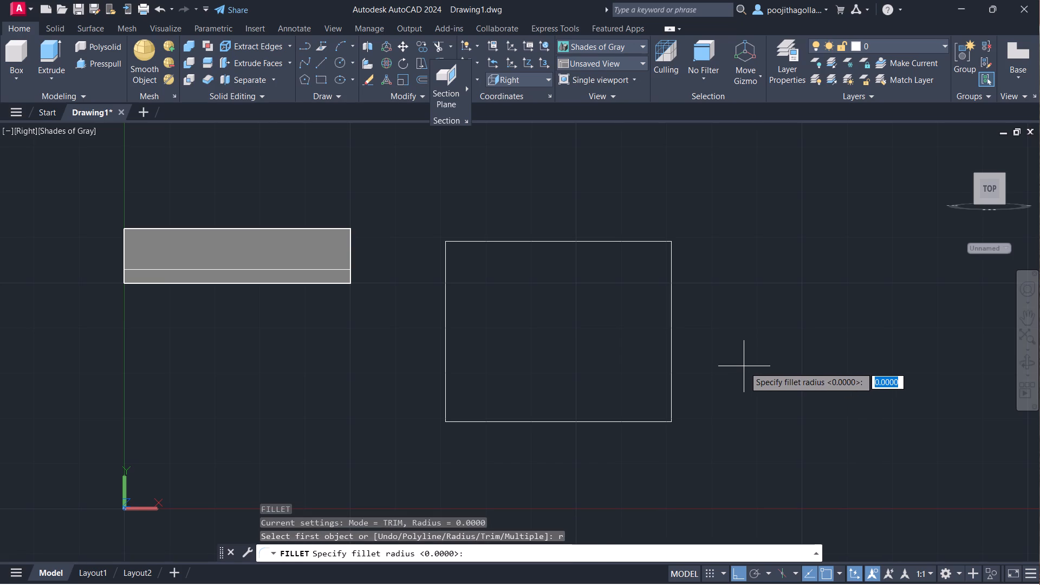
{"action": "type", "text": "16"}
{"action": "key", "text": "Return"}
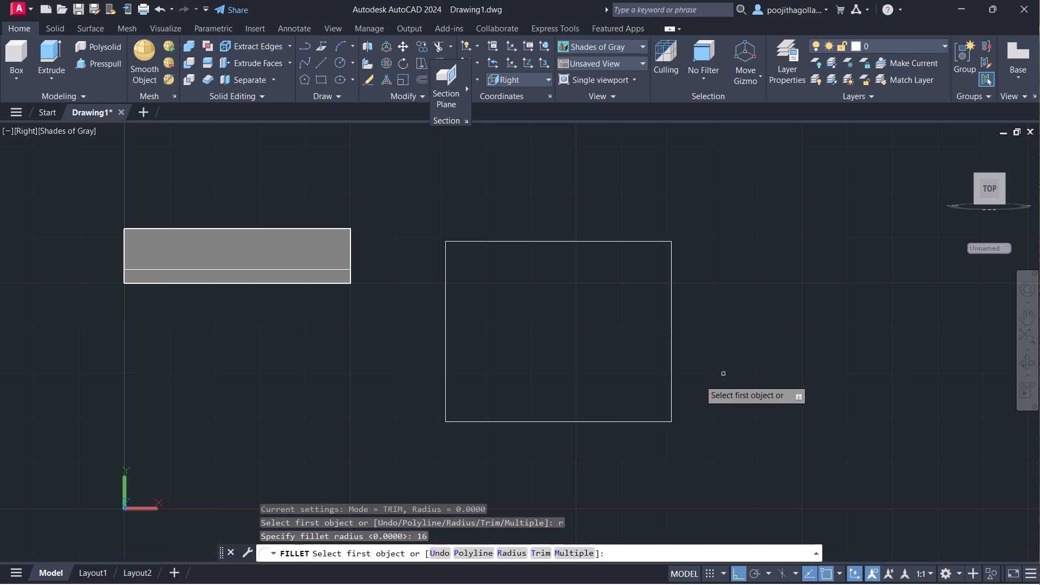
{"action": "left_click", "coordinate": [652, 422]}
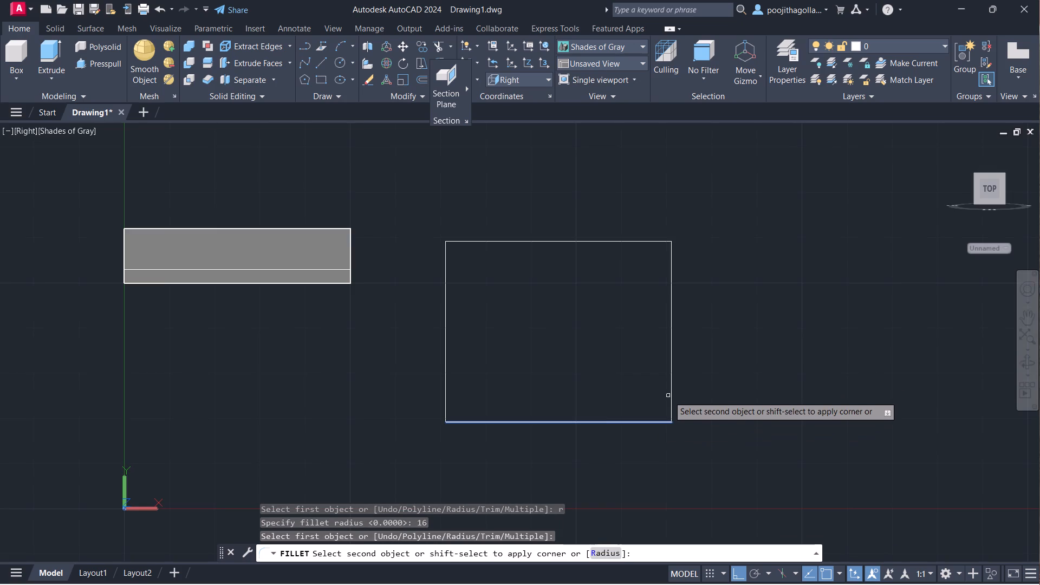
{"action": "left_click", "coordinate": [672, 389]}
{"action": "key", "text": "space"}
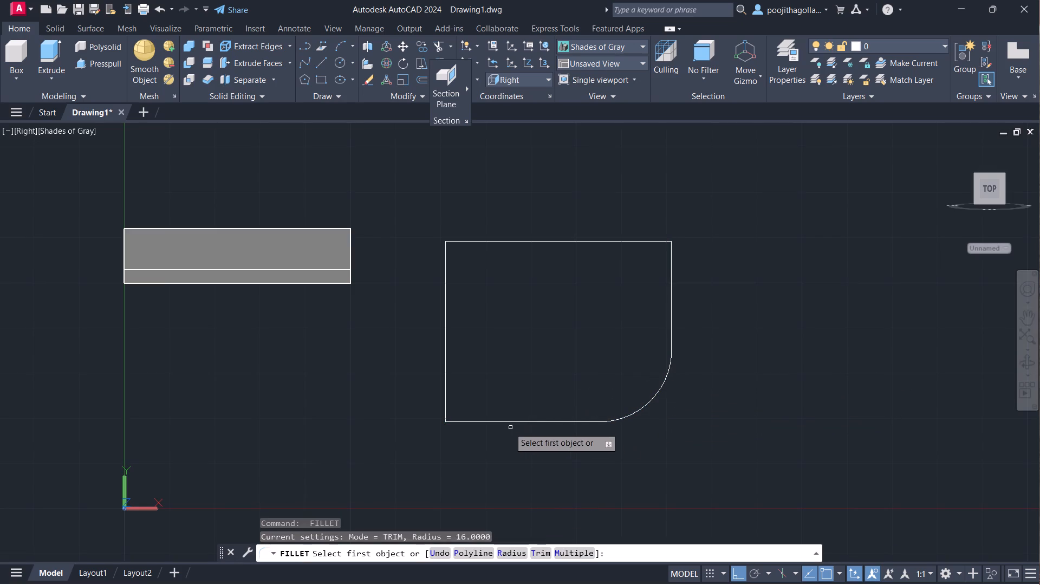
{"action": "left_click", "coordinate": [505, 420]}
{"action": "left_click", "coordinate": [502, 422]}
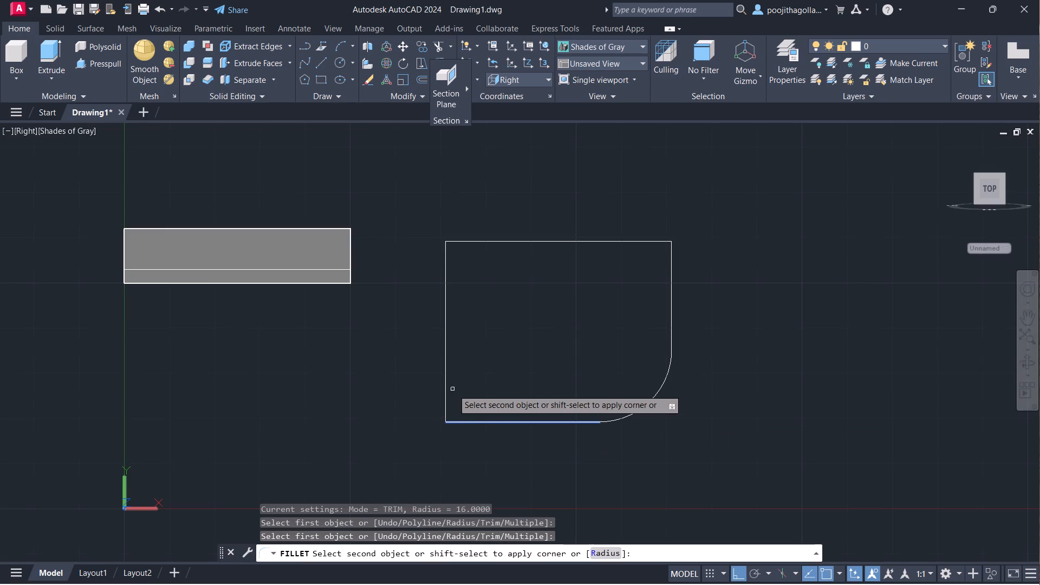
{"action": "left_click", "coordinate": [445, 377]}
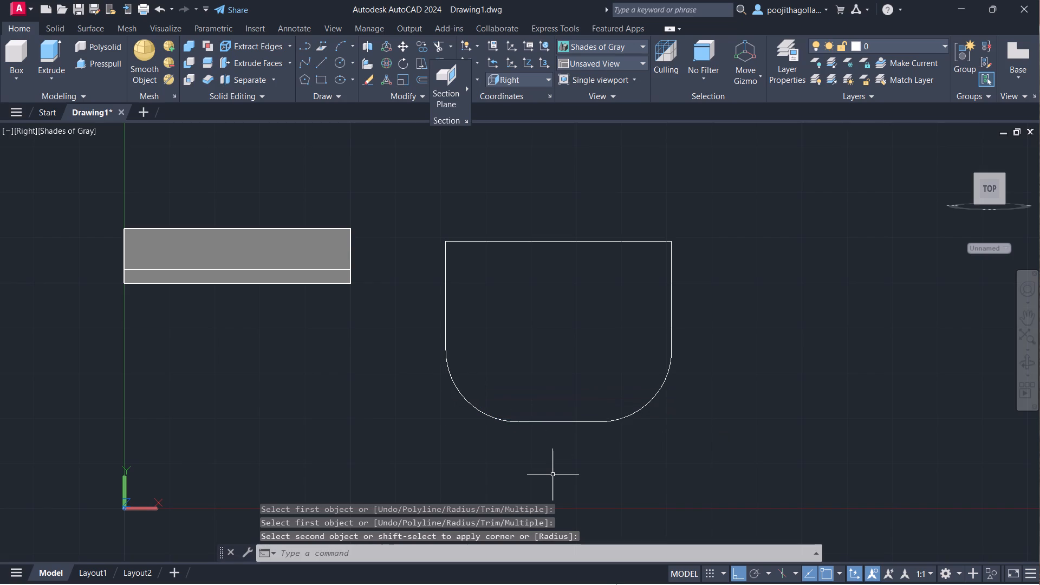
Draw construction lines from the midpoint of the outline's top edge, 20 units down and 9 units to the left.
{"action": "middle_click_drag", "start_coordinate": [687, 439], "coordinate": [717, 433]}
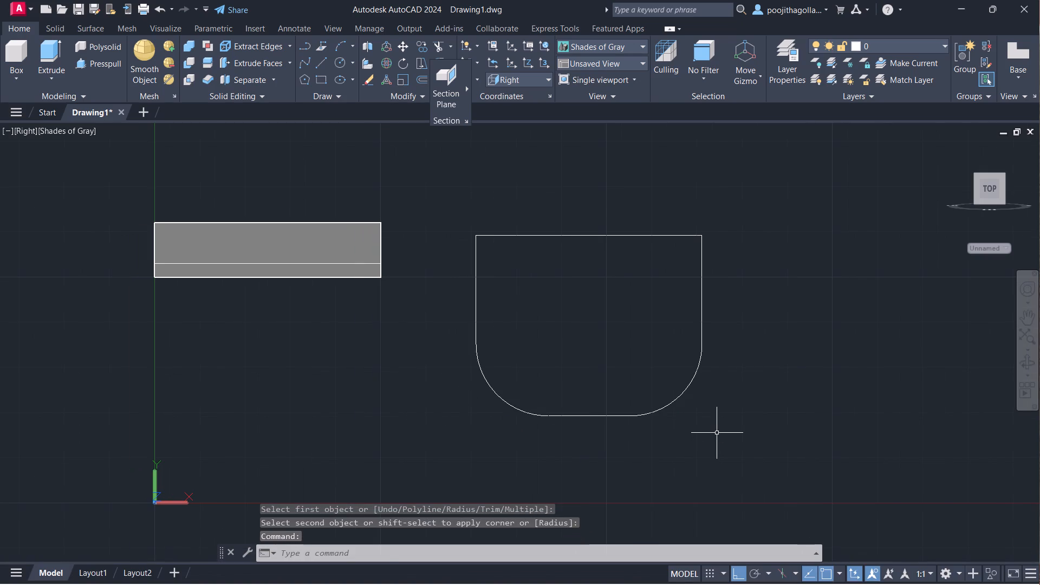
{"action": "key", "text": "l"}
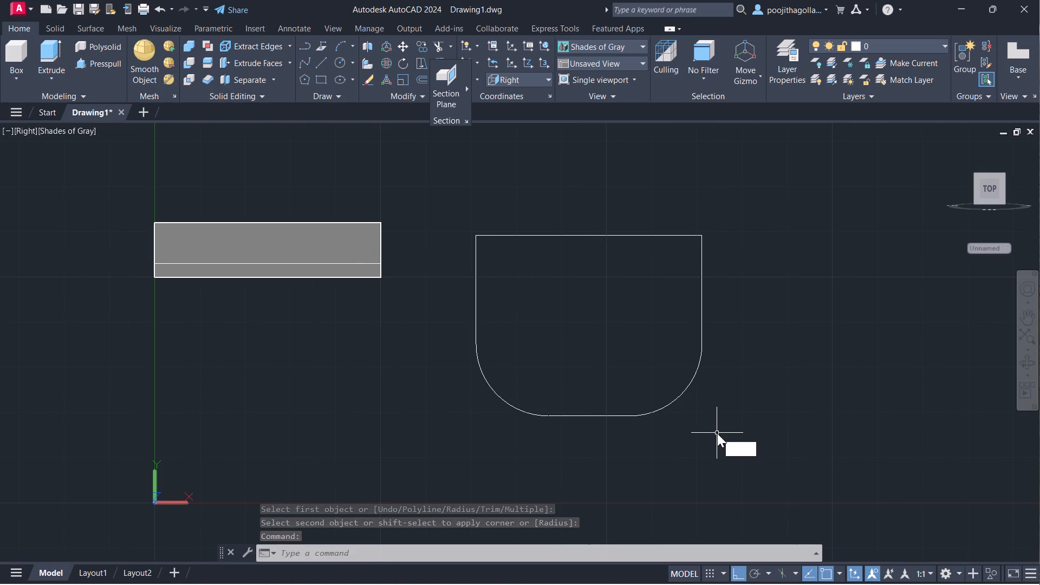
{"action": "key", "text": "Return"}
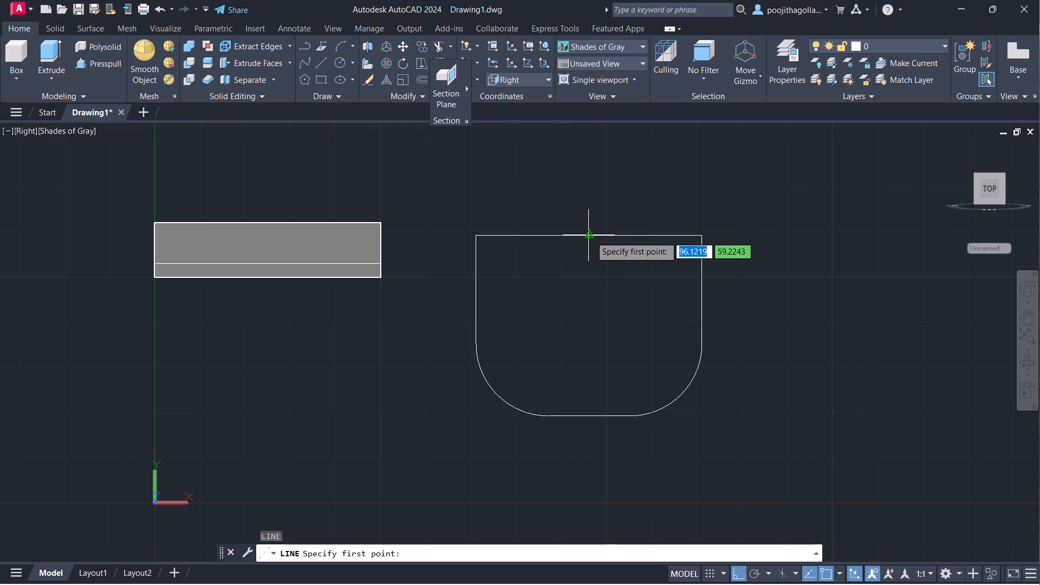
{"action": "left_click", "coordinate": [590, 236]}
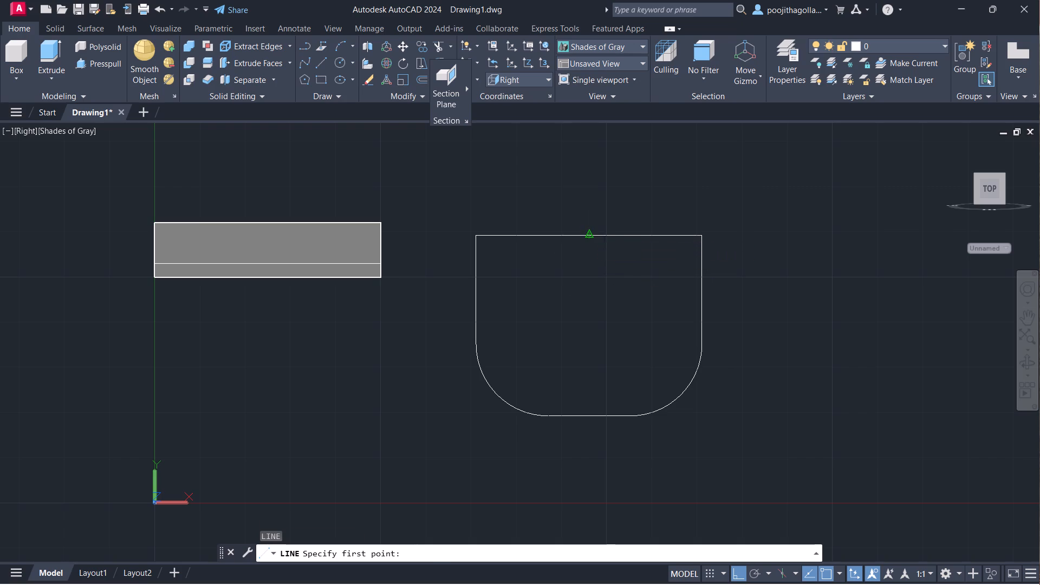
{"action": "type", "text": "20"}
{"action": "key", "text": "Return"}
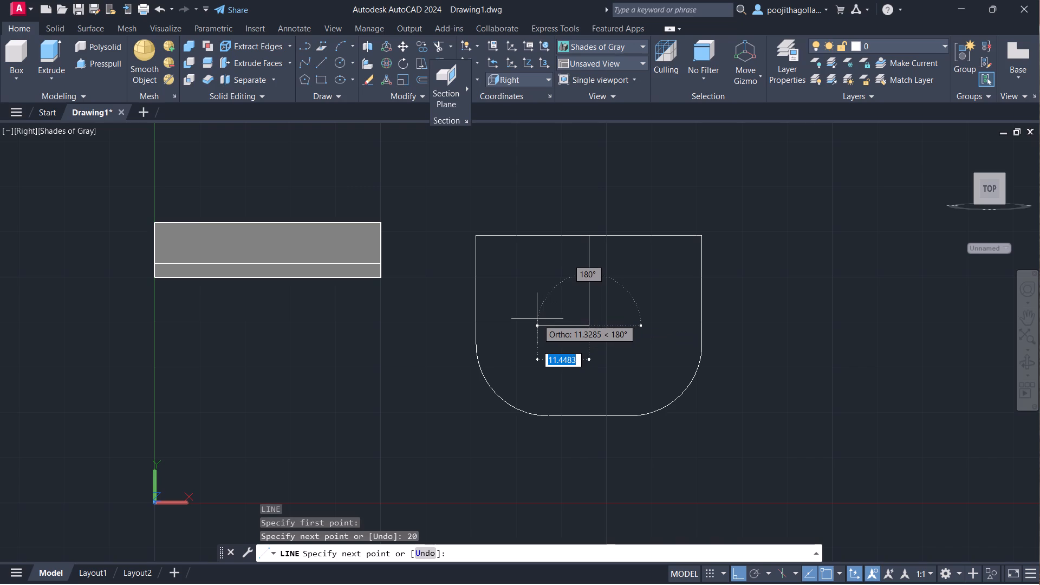
{"action": "key", "text": "6"}
{"action": "key", "text": "BackSpace"}
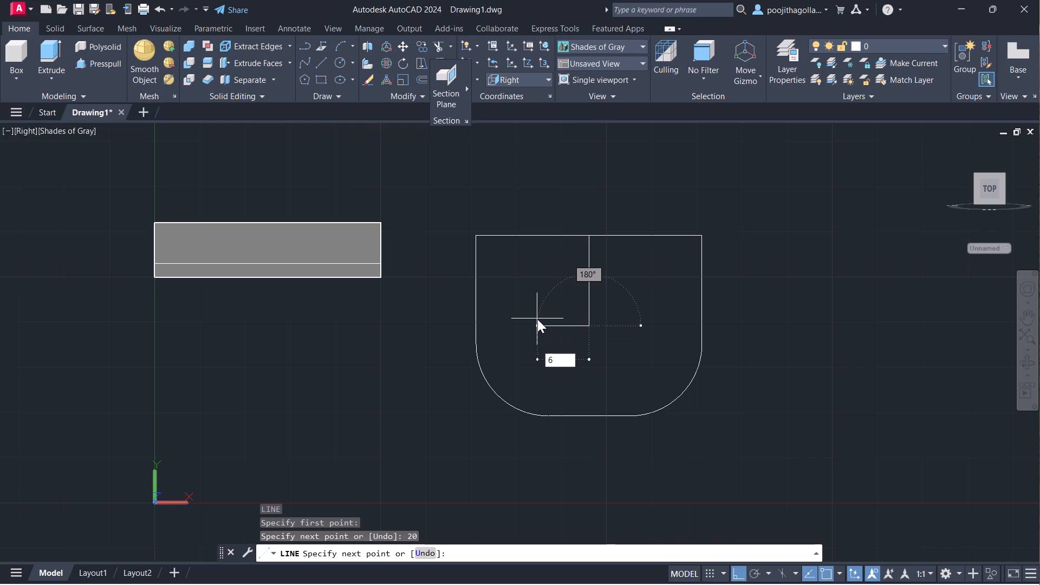
{"action": "key", "text": "9"}
{"action": "key", "text": "Return"}
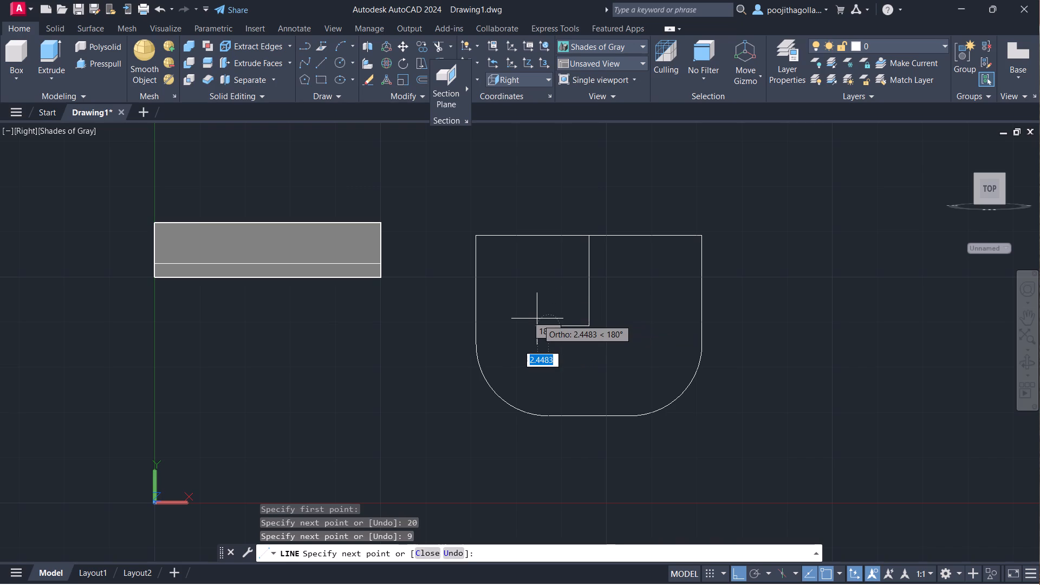
{"action": "key", "text": "Escape"}
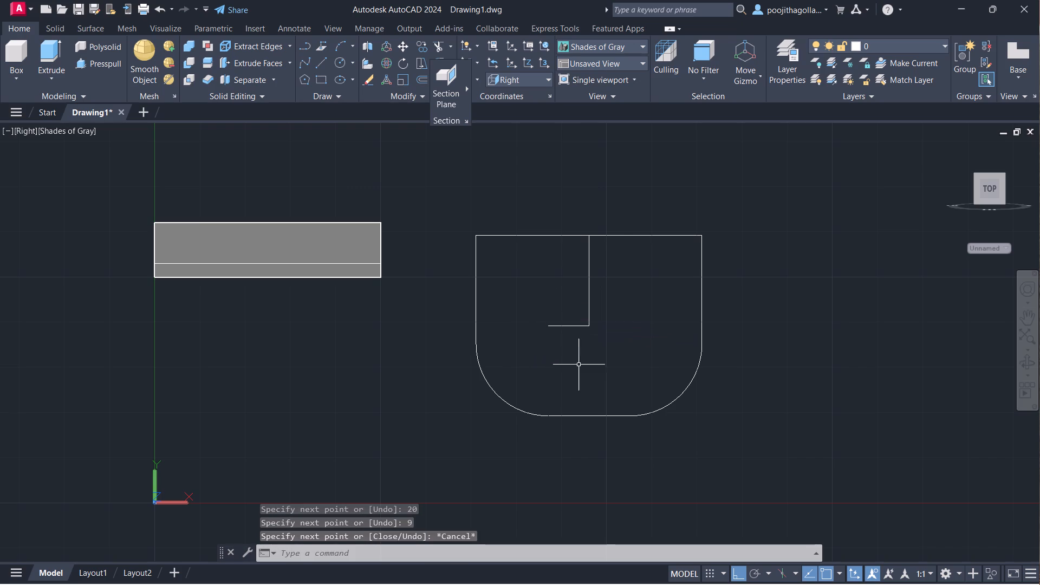
Draw a circle of radius 3 centred on the free end of the 9-unit line.
{"action": "key", "text": "c"}
{"action": "key", "text": "Return"}
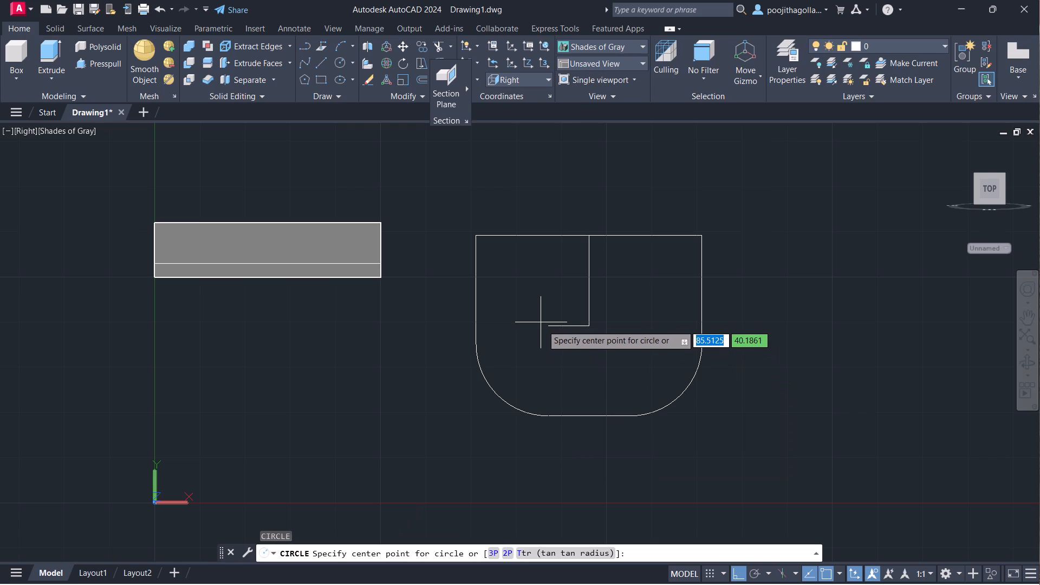
{"action": "left_click", "coordinate": [549, 328]}
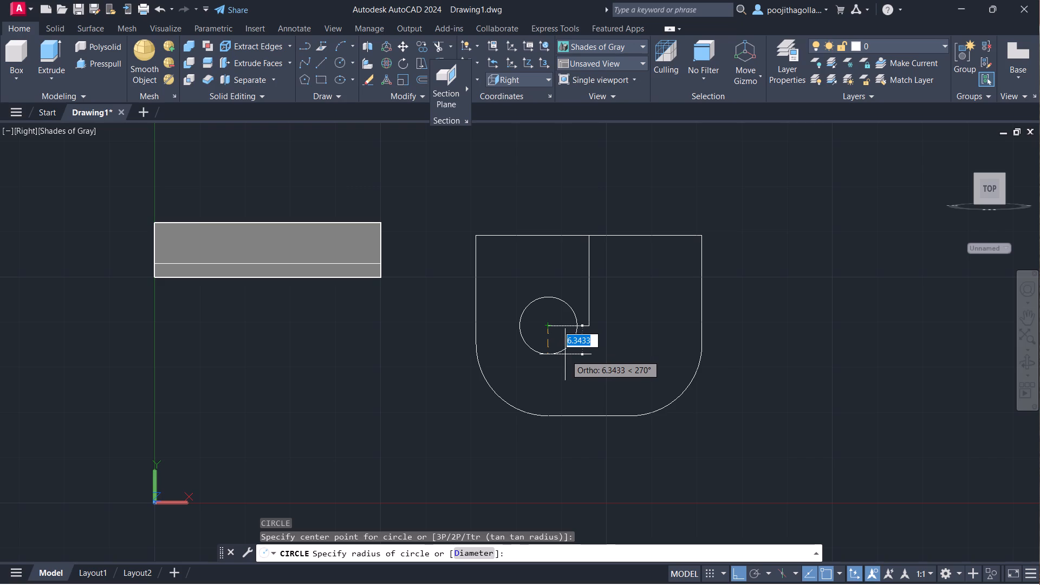
{"action": "key", "text": "3"}
{"action": "key", "text": "Return"}
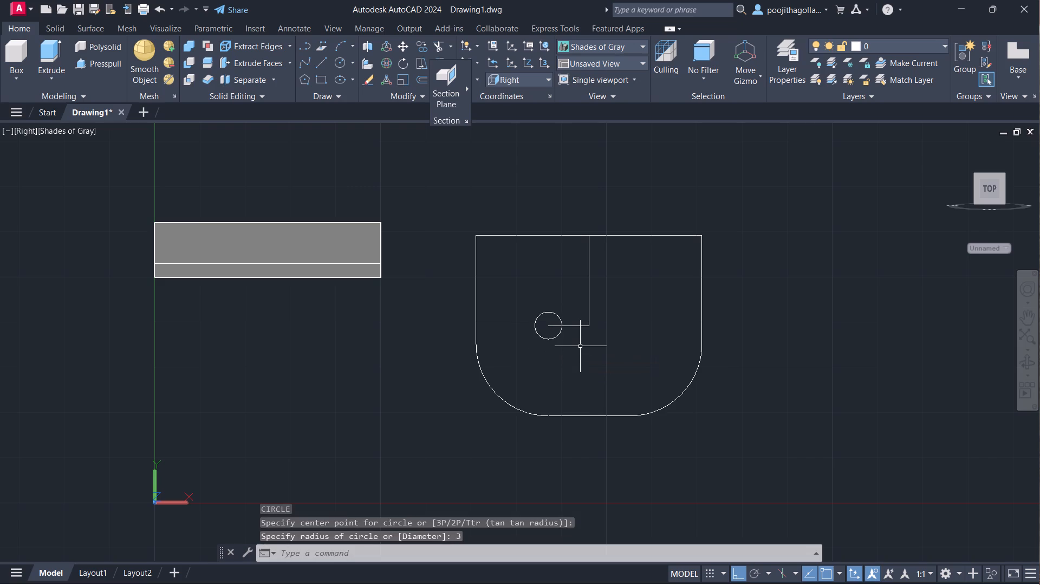
Mirror the circle and the 9-unit line about the vertical construction line, keeping the originals.
{"action": "middle_click_drag", "start_coordinate": [581, 346], "coordinate": [574, 352]}
{"action": "scroll", "coordinate": [574, 352], "scroll_direction": "up", "scroll_amount": 1}
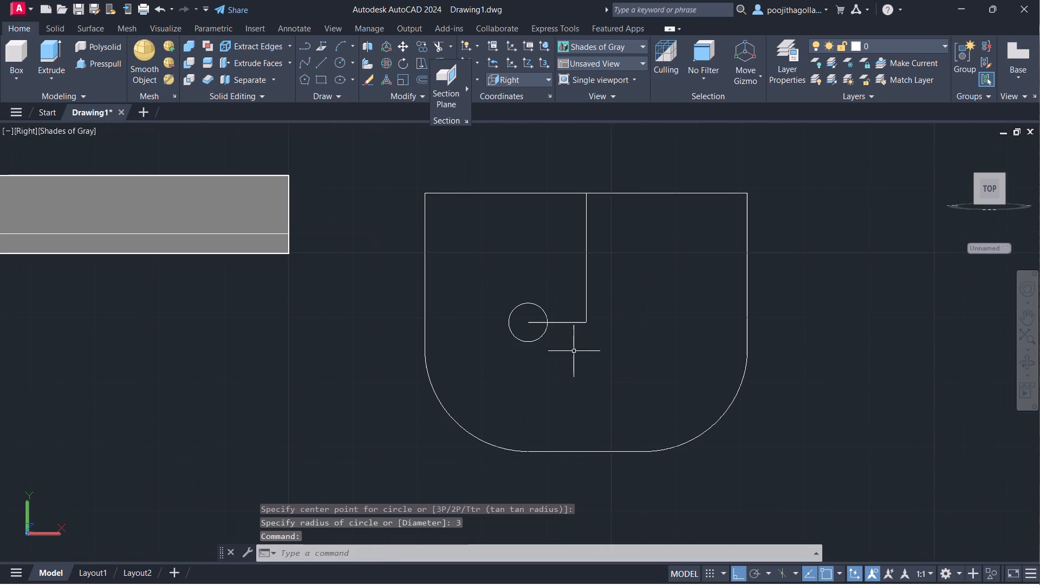
{"action": "left_click_drag", "start_coordinate": [568, 288], "coordinate": [550, 318]}
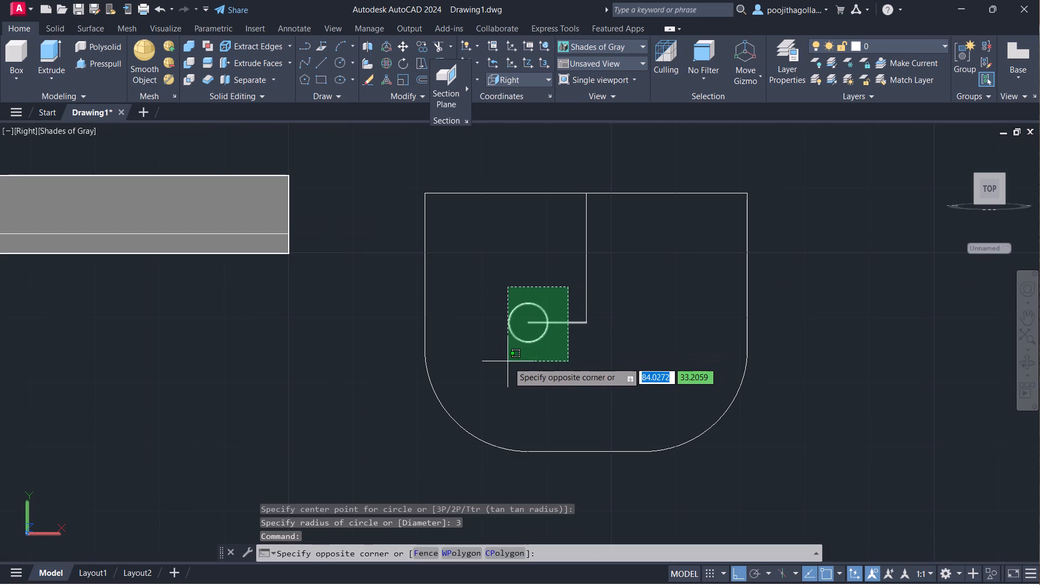
{"action": "left_click", "coordinate": [508, 362]}
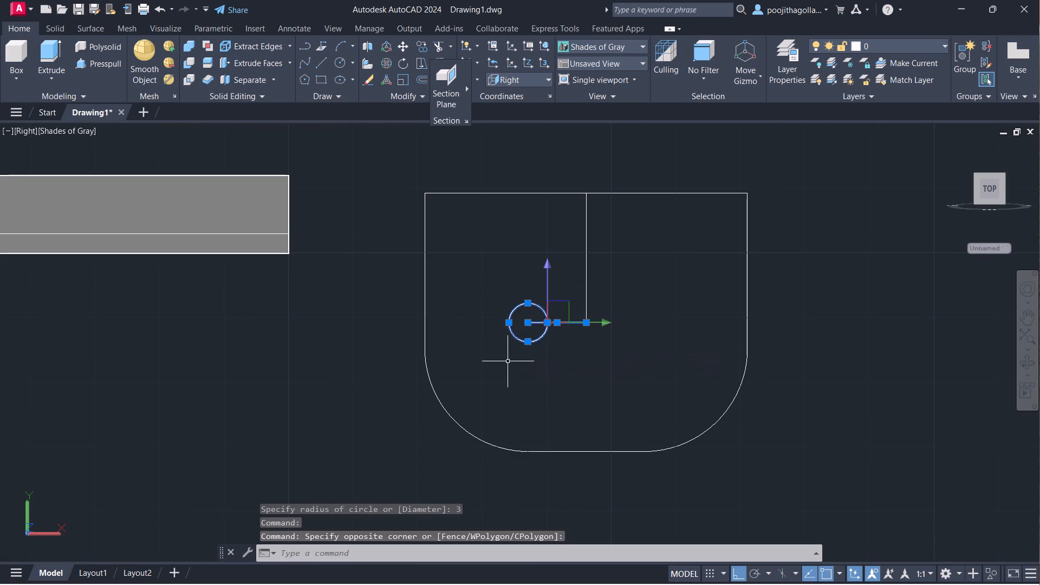
{"action": "key", "text": "m"}
{"action": "key", "text": "i"}
{"action": "key", "text": "Return"}
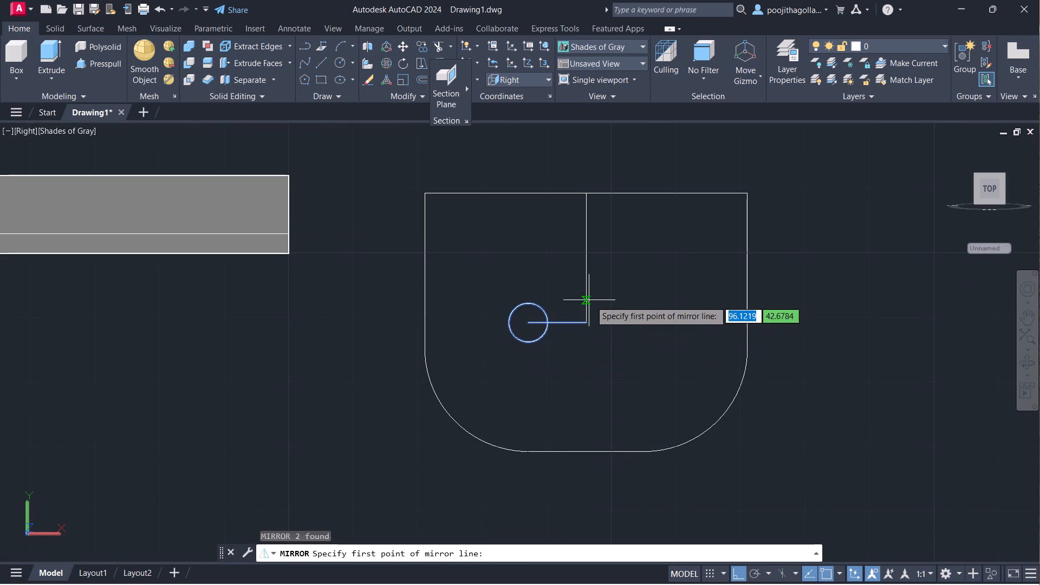
{"action": "left_click", "coordinate": [588, 318]}
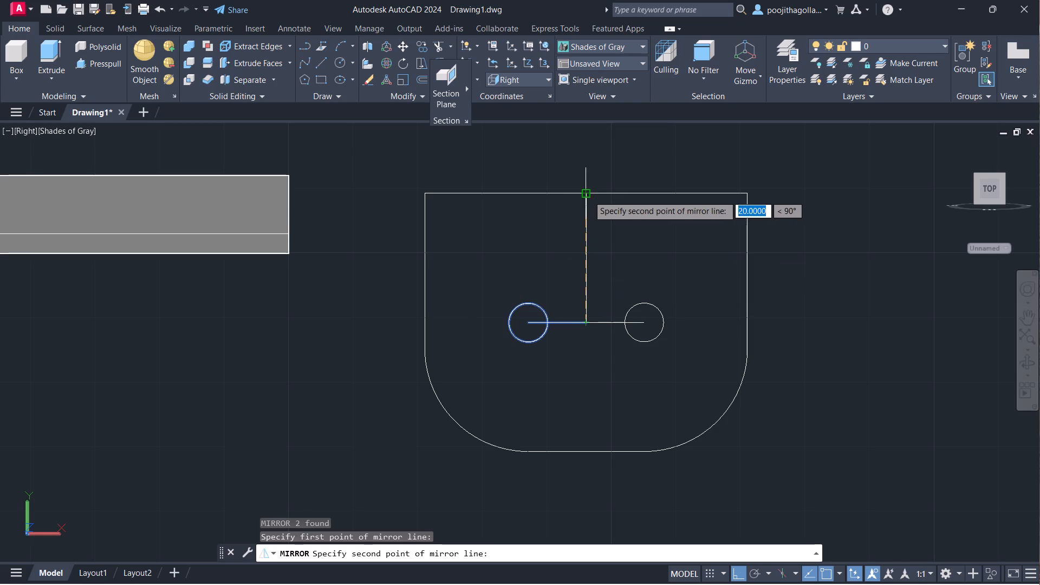
{"action": "left_click", "coordinate": [588, 196]}
{"action": "left_click_drag", "start_coordinate": [612, 243], "coordinate": [588, 196]}
Join the two circles with horizontal lines between their top quadrants and between their bottom quadrants to outline a slot.
{"action": "middle_click_drag", "start_coordinate": [568, 245], "coordinate": [563, 220]}
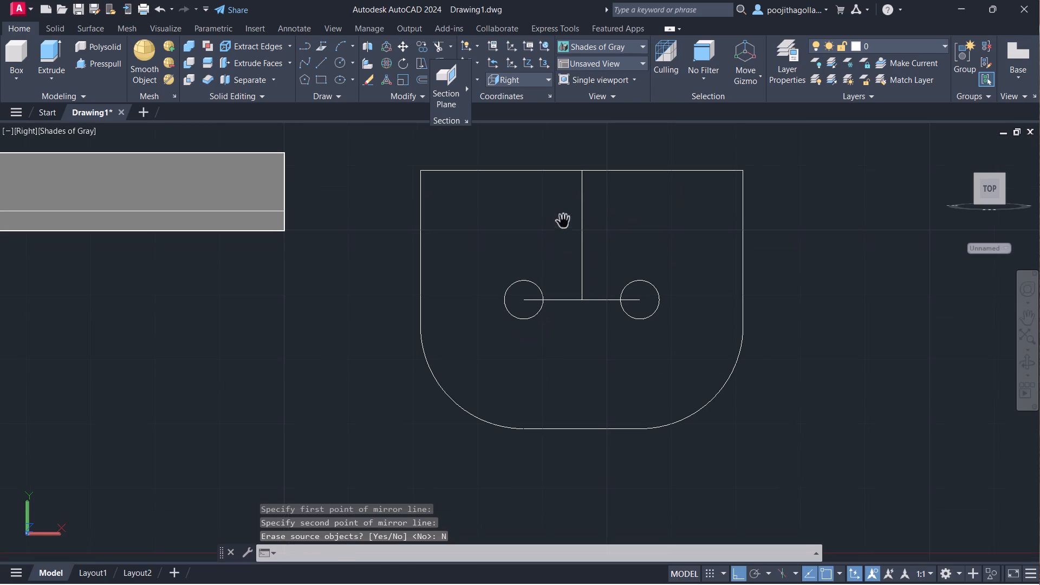
{"action": "key", "text": "l"}
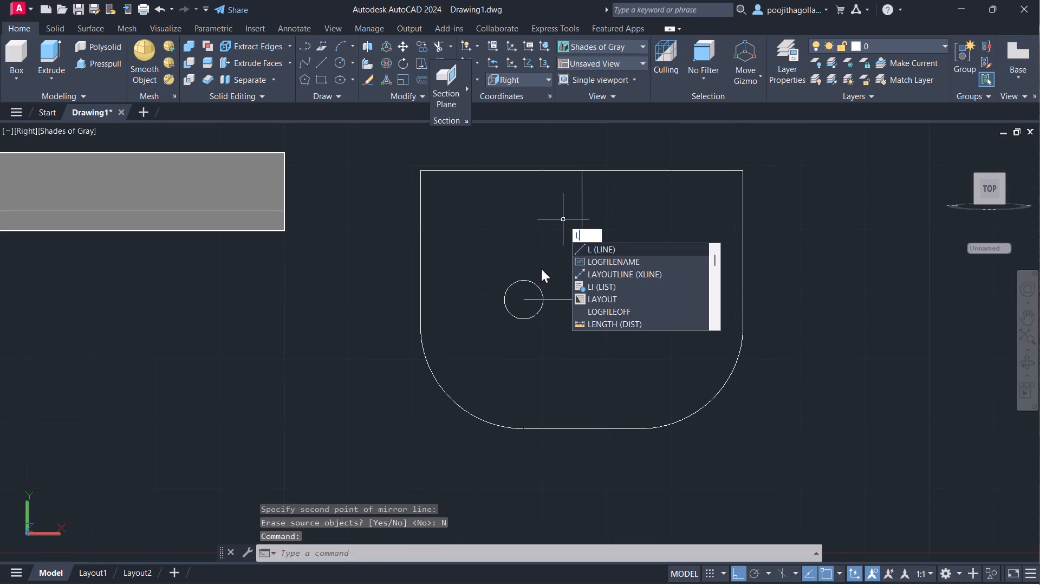
{"action": "key", "text": "Return"}
{"action": "left_click", "coordinate": [525, 284]}
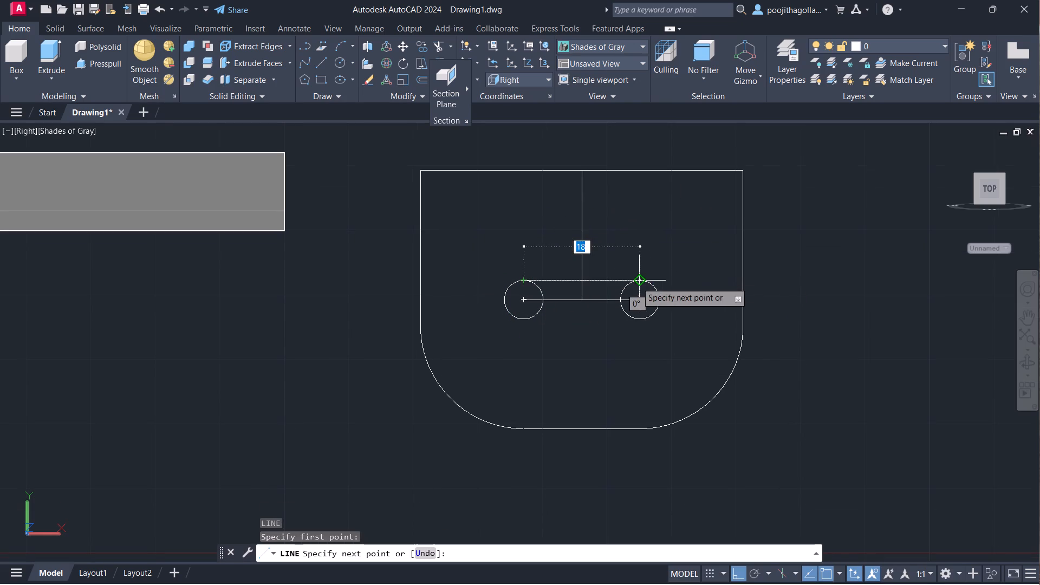
{"action": "left_click", "coordinate": [636, 282]}
{"action": "key", "text": "Escape"}
{"action": "key", "text": "l"}
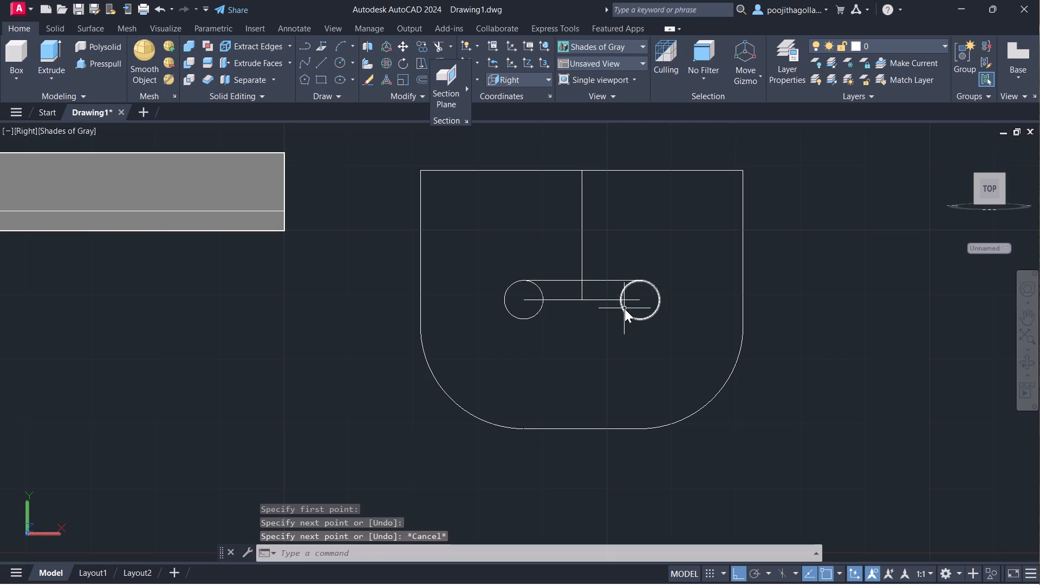
{"action": "key", "text": "Return"}
{"action": "left_click", "coordinate": [637, 320]}
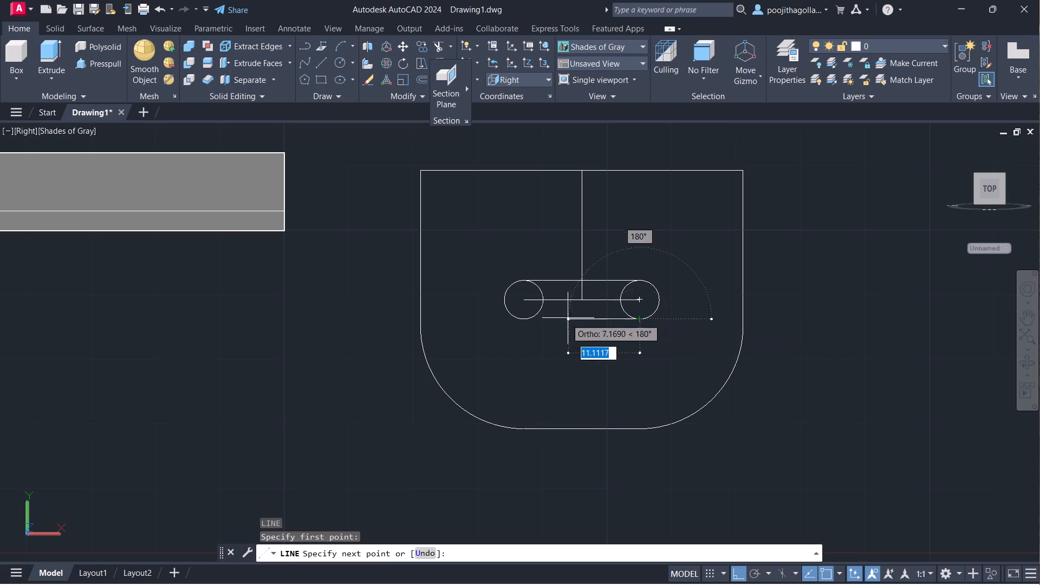
{"action": "left_click", "coordinate": [525, 322]}
{"action": "key", "text": "Escape"}
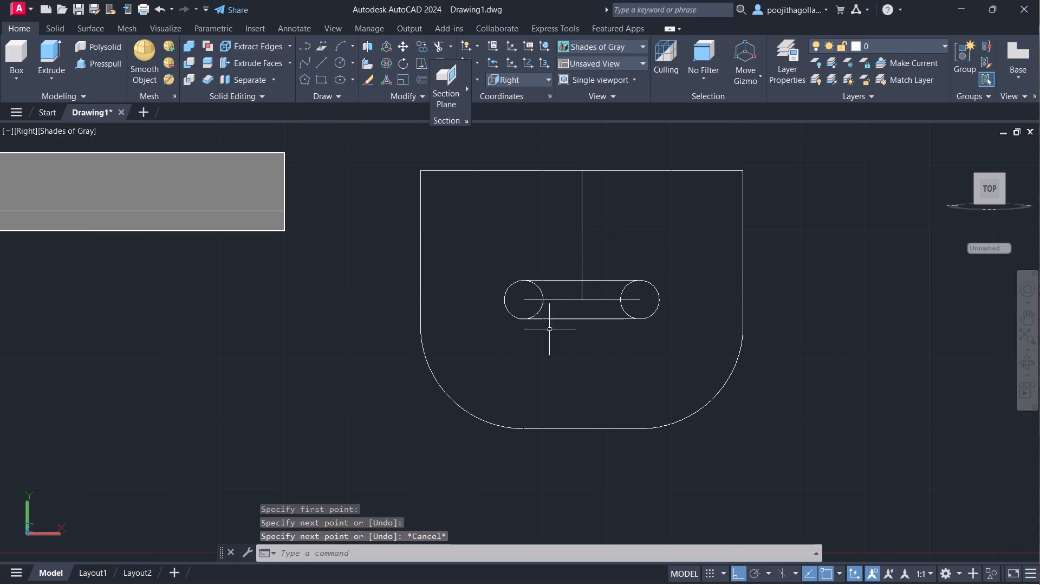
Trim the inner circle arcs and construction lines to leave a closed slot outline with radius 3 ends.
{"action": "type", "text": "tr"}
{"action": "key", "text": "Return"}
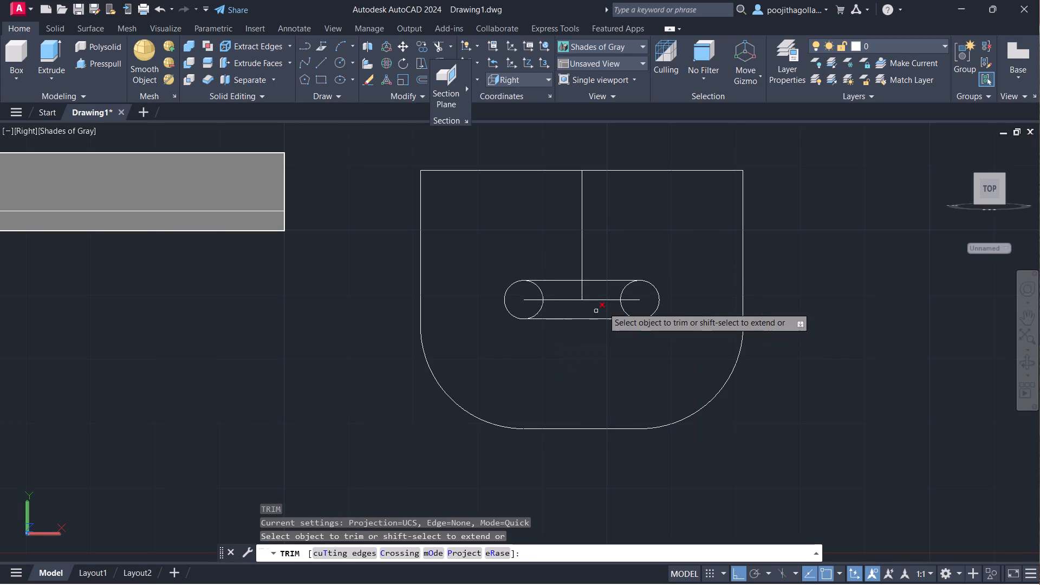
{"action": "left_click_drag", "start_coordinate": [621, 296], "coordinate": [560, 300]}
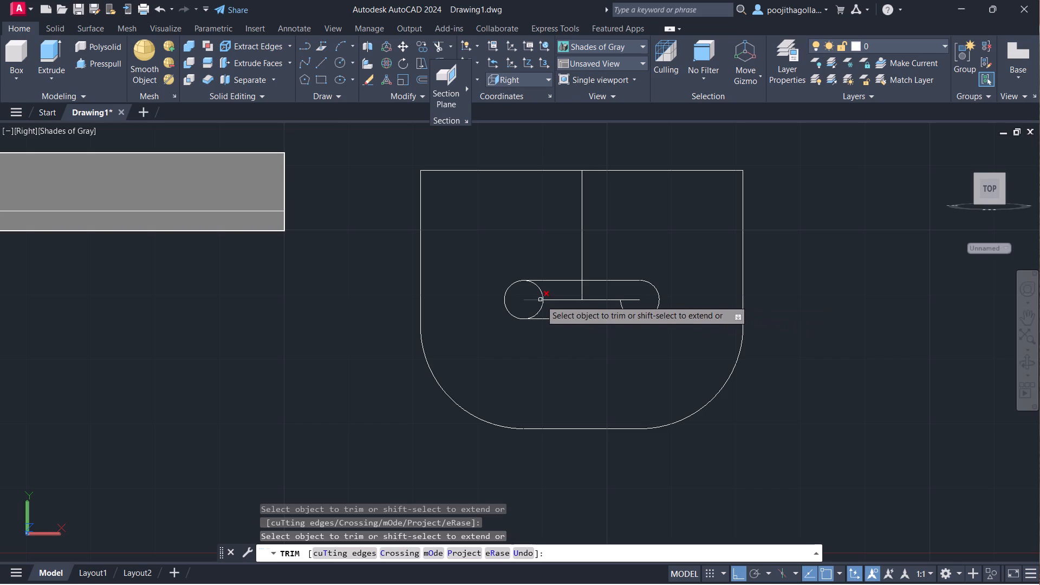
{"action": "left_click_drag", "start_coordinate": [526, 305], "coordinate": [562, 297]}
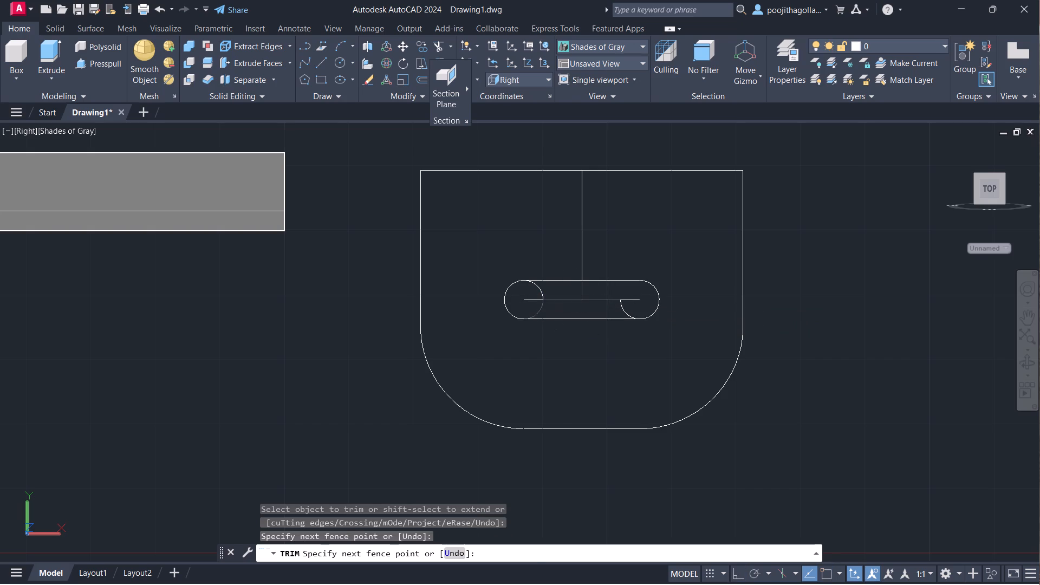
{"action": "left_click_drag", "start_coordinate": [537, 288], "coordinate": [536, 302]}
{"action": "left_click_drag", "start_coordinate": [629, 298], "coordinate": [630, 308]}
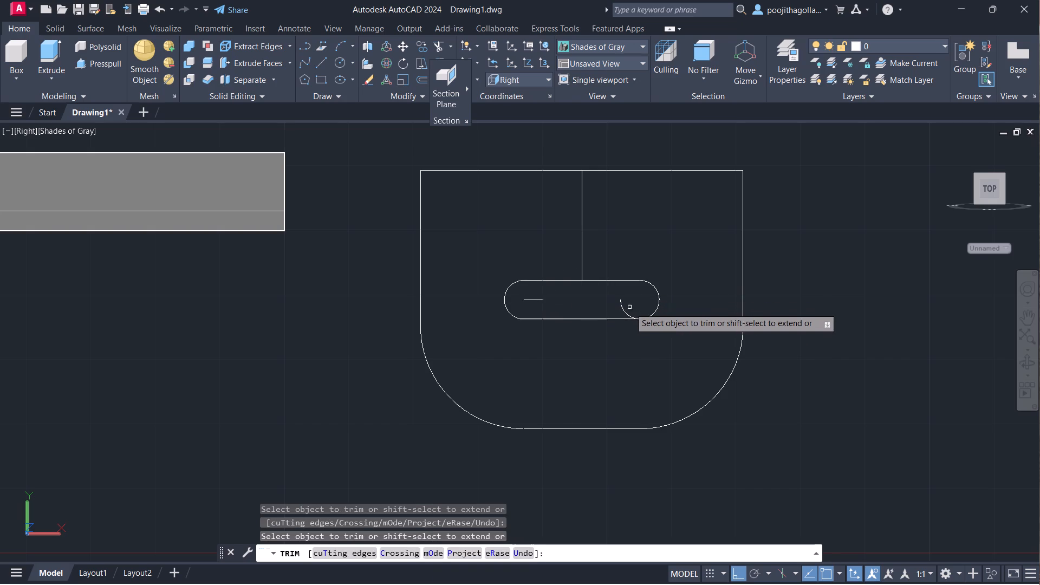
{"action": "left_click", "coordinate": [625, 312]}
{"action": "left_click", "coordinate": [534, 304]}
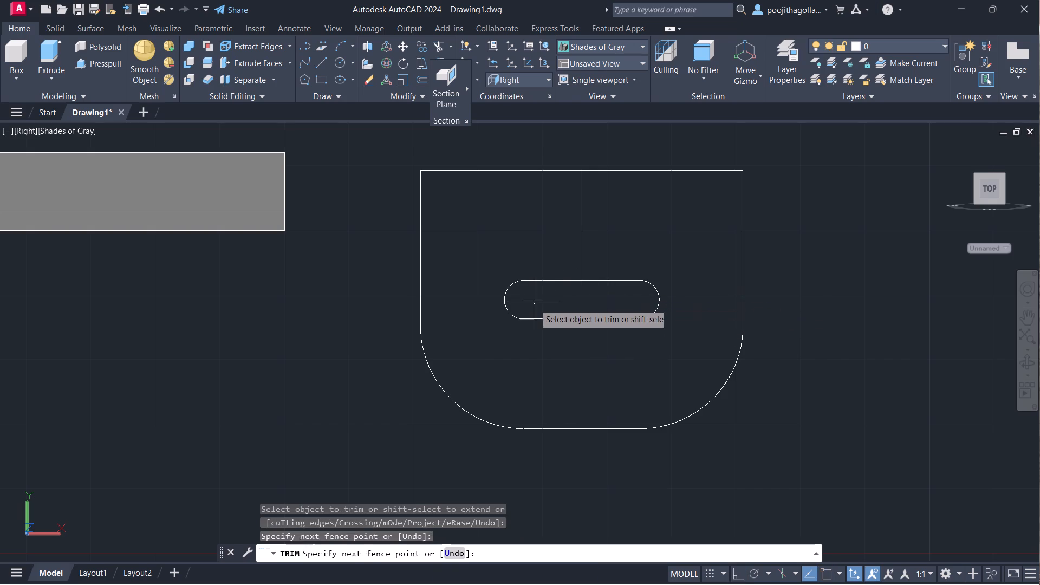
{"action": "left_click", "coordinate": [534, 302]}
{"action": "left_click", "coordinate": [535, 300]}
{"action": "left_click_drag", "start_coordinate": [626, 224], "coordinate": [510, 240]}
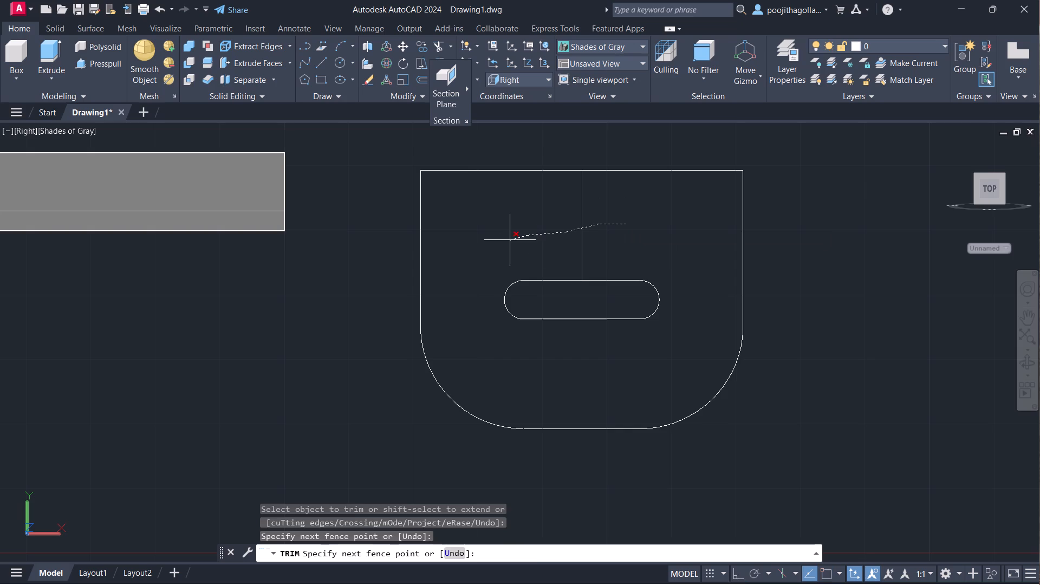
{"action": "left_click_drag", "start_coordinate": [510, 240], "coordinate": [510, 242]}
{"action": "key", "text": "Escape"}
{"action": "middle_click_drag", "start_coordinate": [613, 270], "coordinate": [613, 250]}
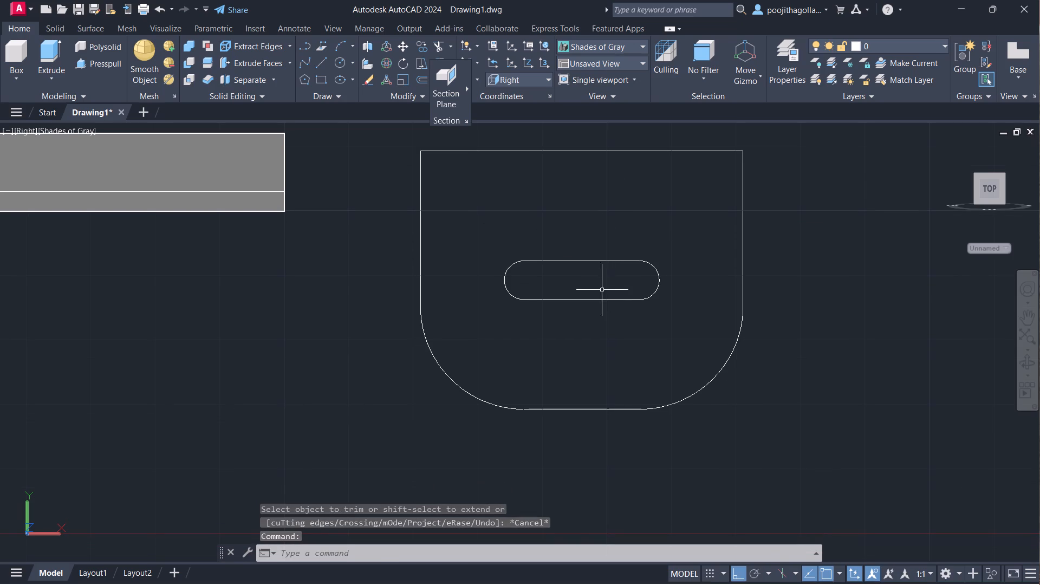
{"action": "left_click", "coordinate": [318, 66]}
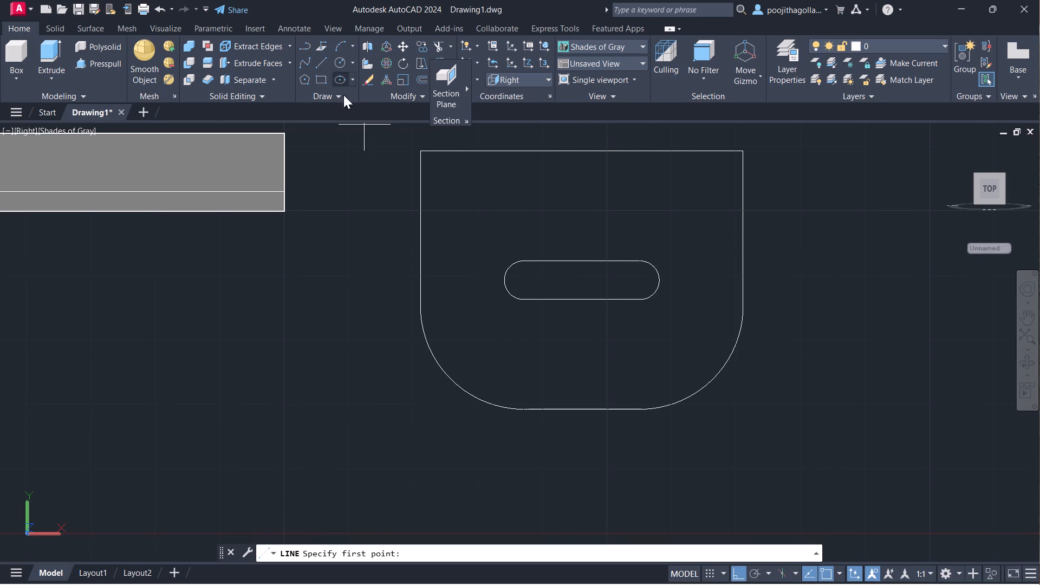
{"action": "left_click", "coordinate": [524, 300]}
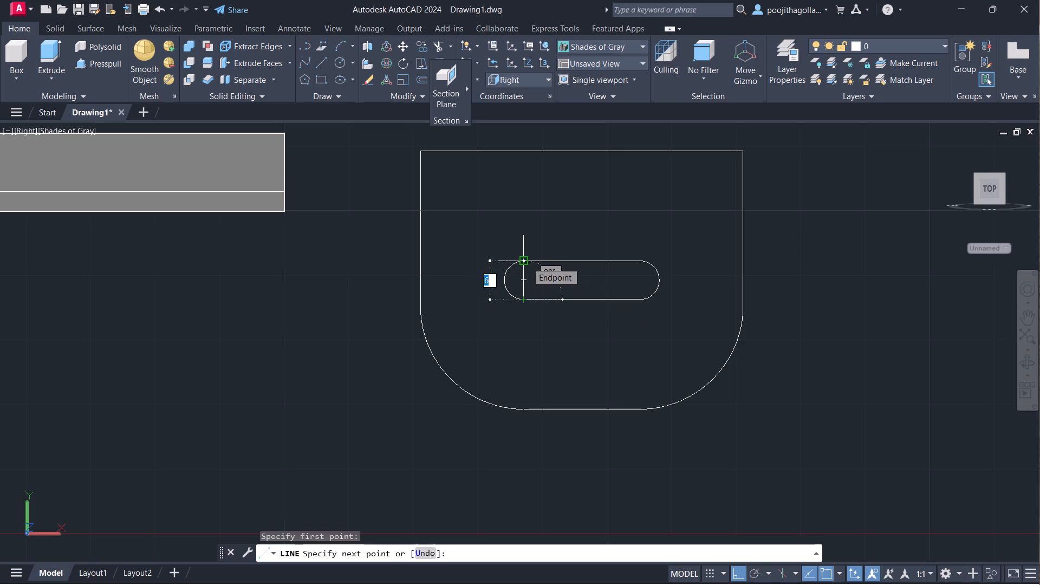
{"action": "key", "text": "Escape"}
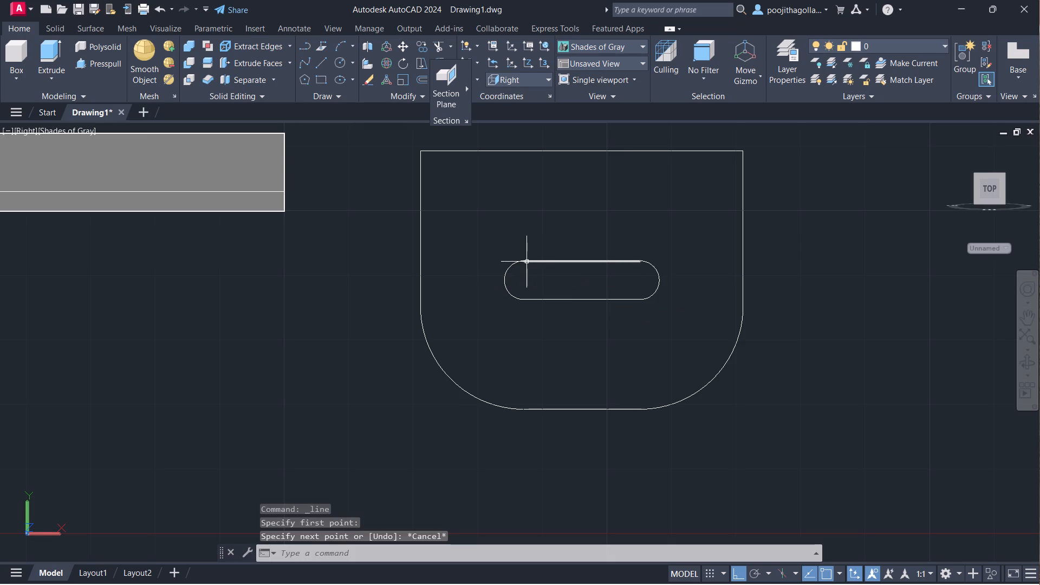
Undo the slot trimming and the two horizontal lines joining the circles.
{"action": "key", "text": "ctrl+z"}
{"action": "key", "text": "ctrl+z"}
{"action": "key", "text": "ctrl+z"}
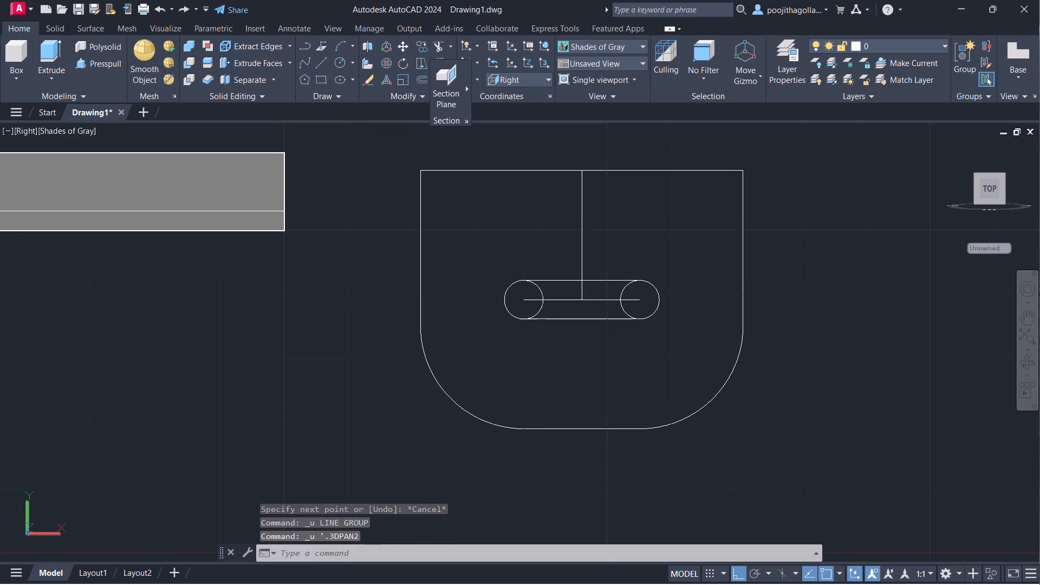
{"action": "key", "text": "ctrl+z"}
{"action": "key", "text": "ctrl+z"}
{"action": "key", "text": "ctrl+z"}
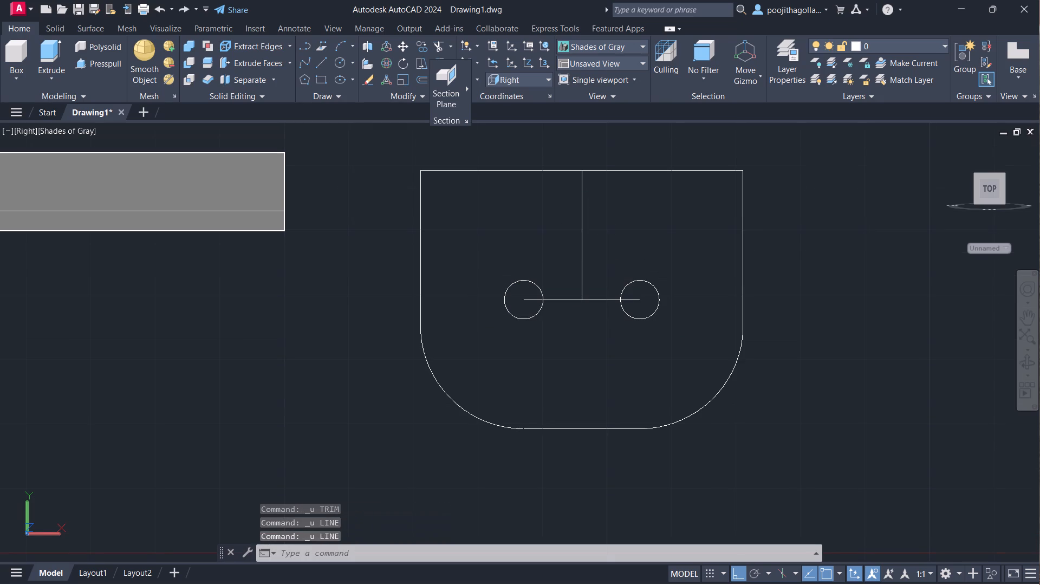
Delete the two radius 3 circles at the ends of the horizontal construction line.
{"action": "left_click", "coordinate": [534, 305]}
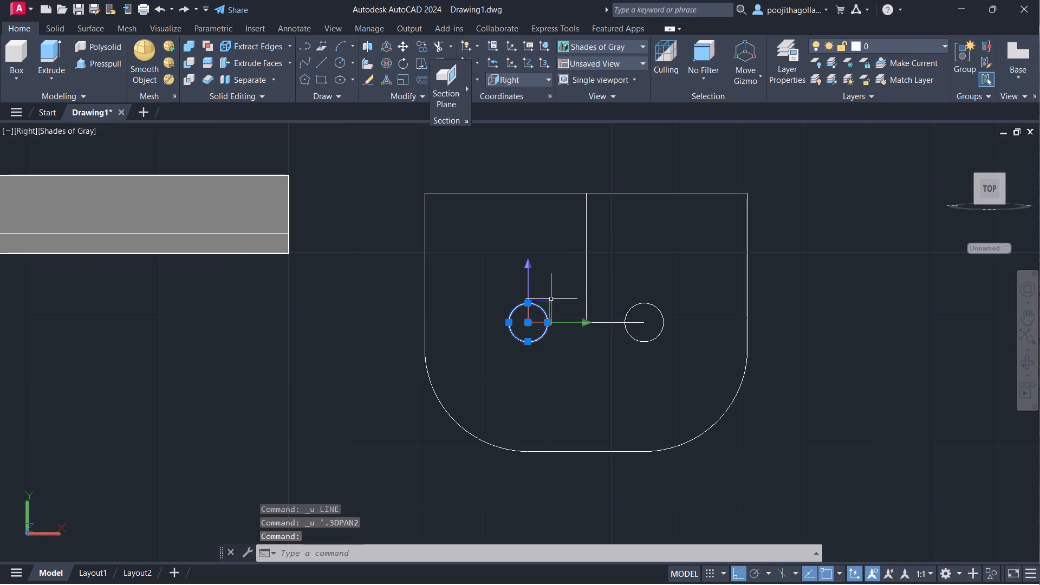
{"action": "left_click", "coordinate": [642, 305]}
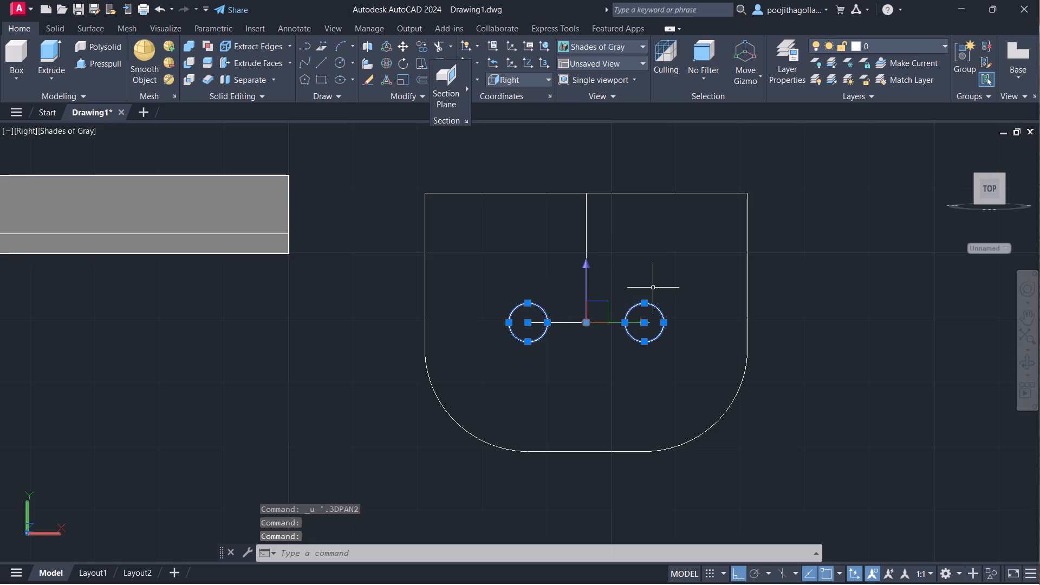
{"action": "key", "text": "Delete"}
Draw a circle of radius 4.5 centred on the left end of the horizontal construction line.
{"action": "key", "text": "c"}
{"action": "key", "text": "Return"}
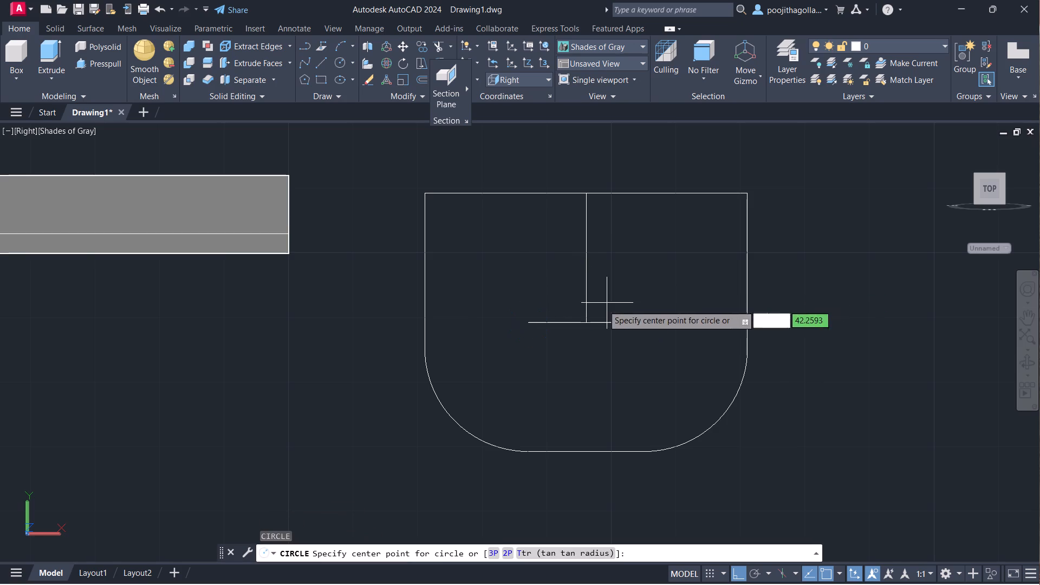
{"action": "left_click", "coordinate": [529, 320]}
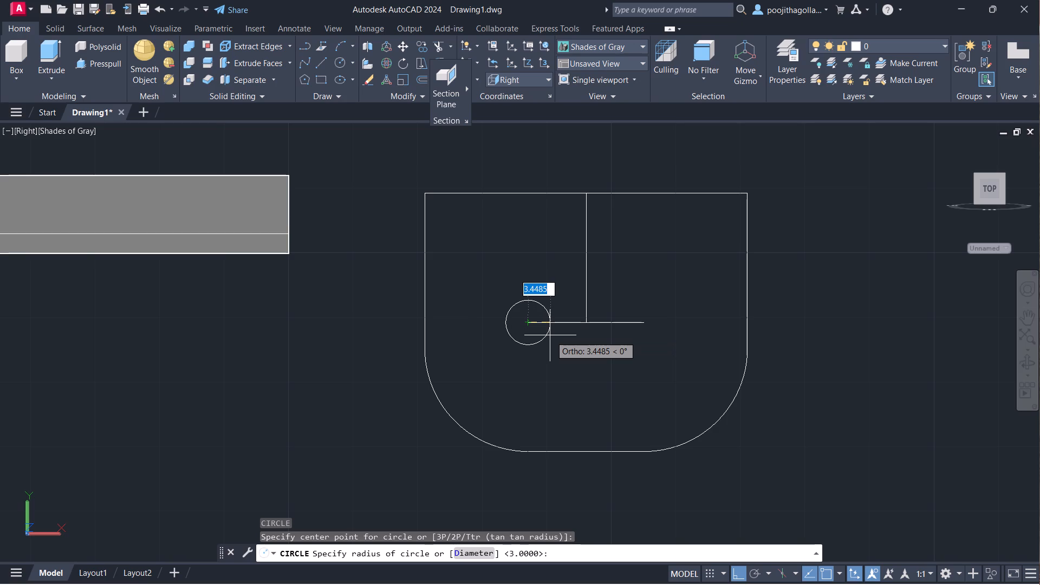
{"action": "type", "text": "4.5"}
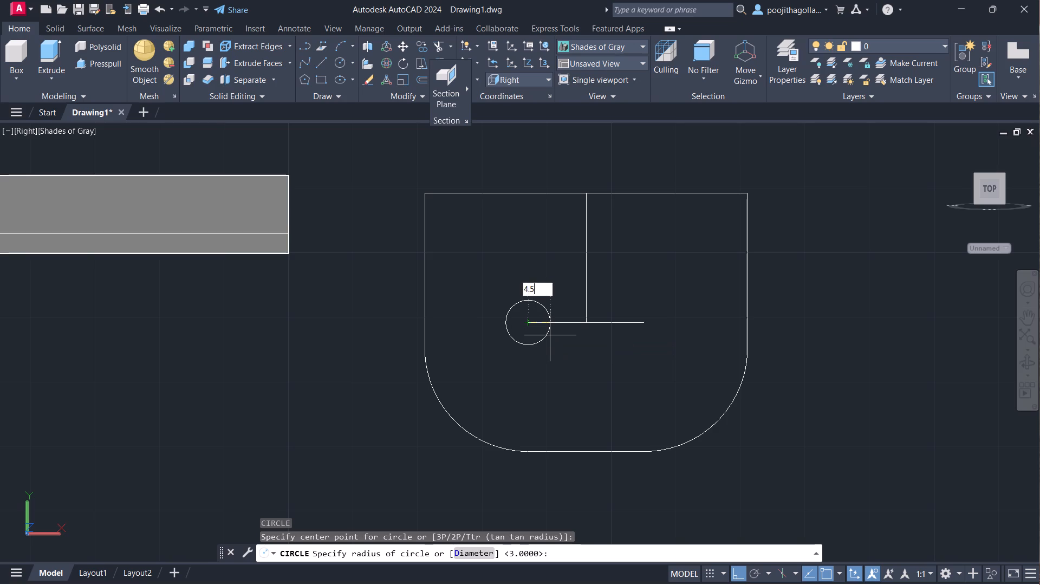
{"action": "key", "text": "Return"}
Copy the radius 4.5 circle from its centre to the right end of the horizontal construction line.
{"action": "left_click", "coordinate": [526, 284]}
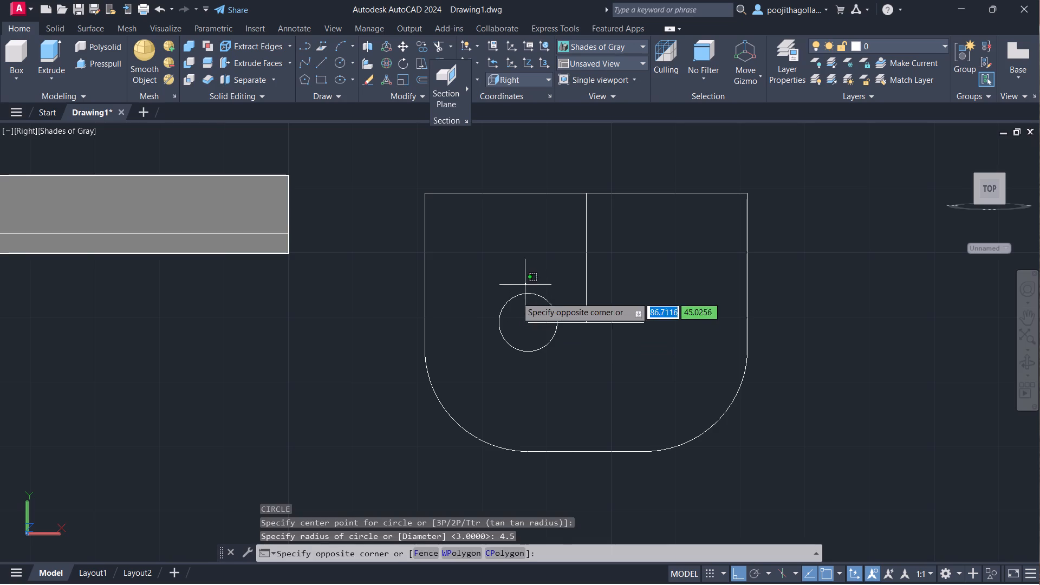
{"action": "left_click", "coordinate": [509, 303]}
{"action": "type", "text": "co"}
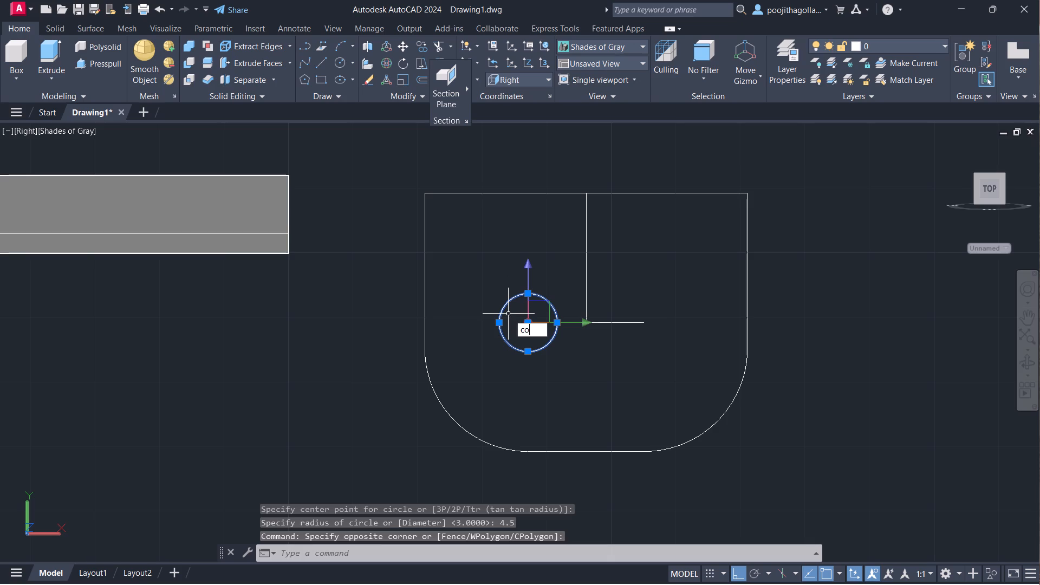
{"action": "key", "text": "Return"}
{"action": "left_click", "coordinate": [529, 323]}
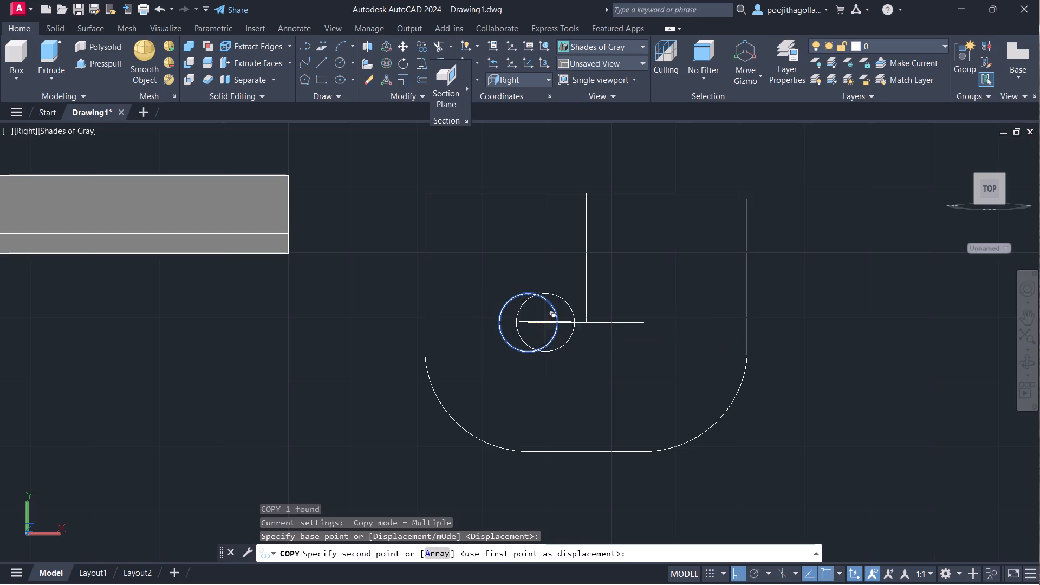
{"action": "left_click", "coordinate": [641, 319]}
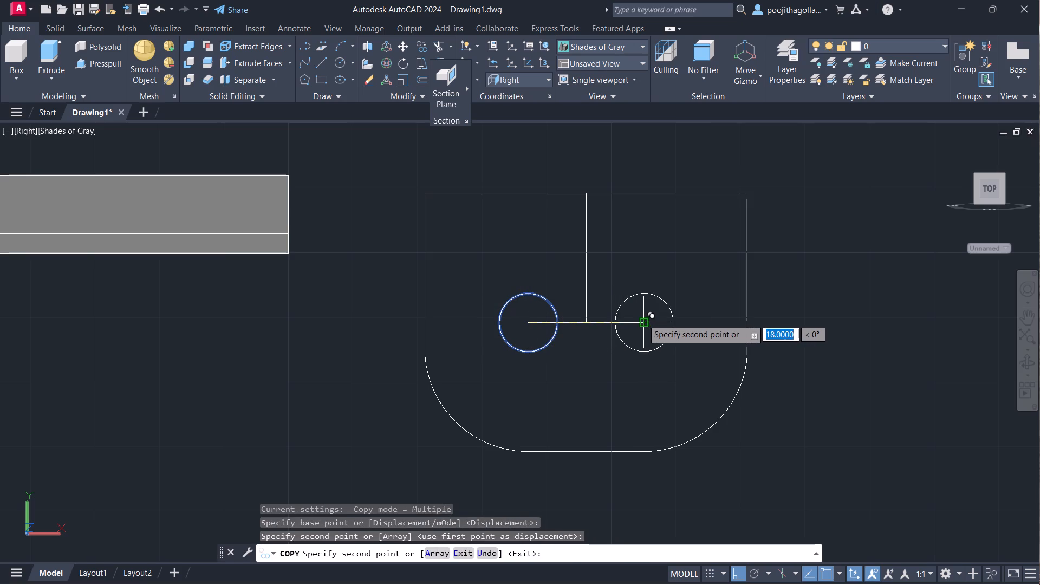
{"action": "key", "text": "Escape"}
Join the two radius 4.5 circles with horizontal lines between their top quadrants and between their bottom quadrants.
{"action": "key", "text": "l"}
{"action": "key", "text": "Return"}
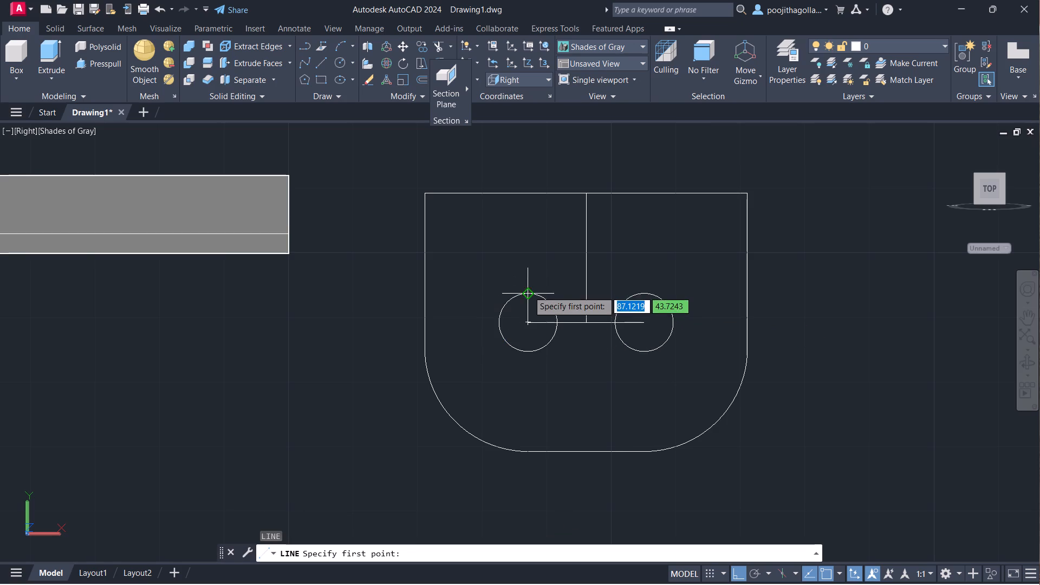
{"action": "left_click", "coordinate": [530, 290]}
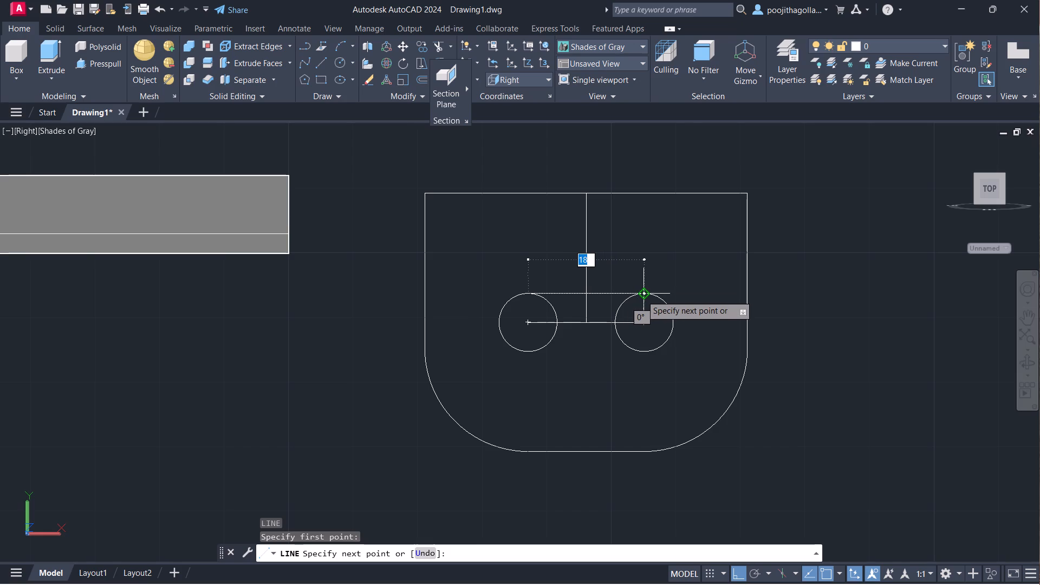
{"action": "left_click", "coordinate": [641, 295]}
{"action": "key", "text": "Escape"}
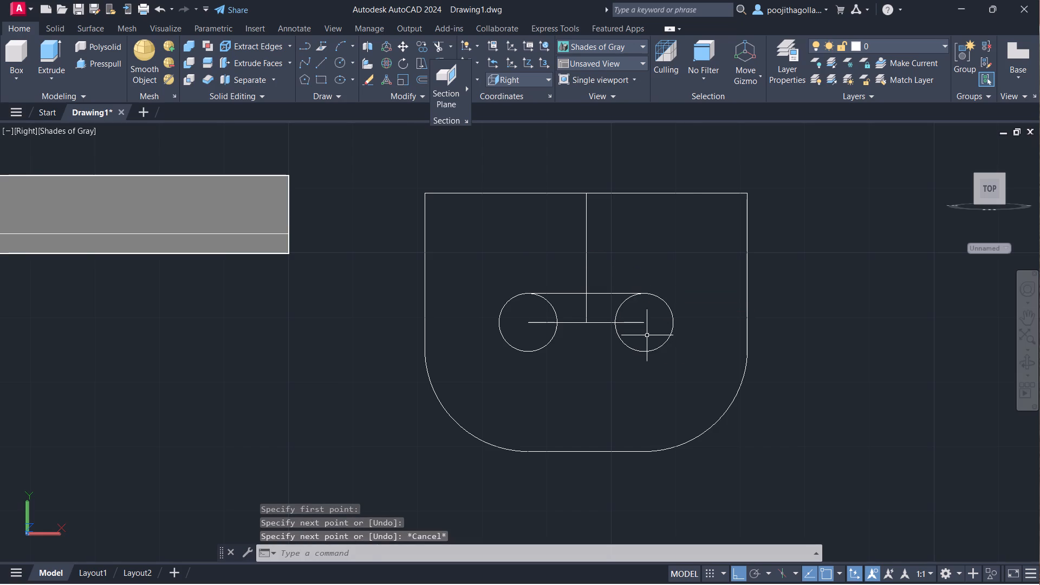
{"action": "key", "text": "l"}
{"action": "key", "text": "Return"}
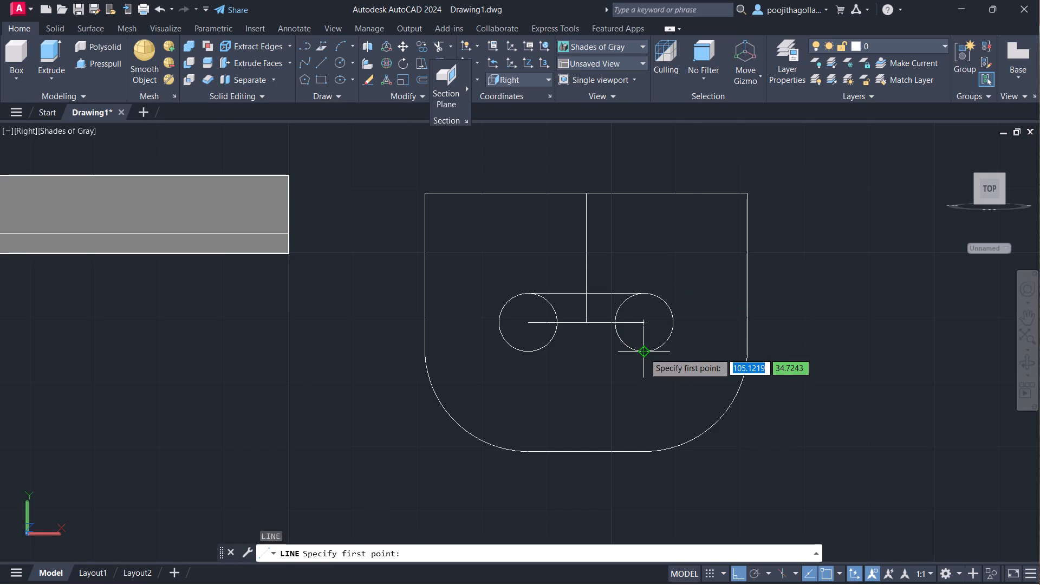
{"action": "left_click", "coordinate": [644, 353]}
{"action": "left_click", "coordinate": [525, 350]}
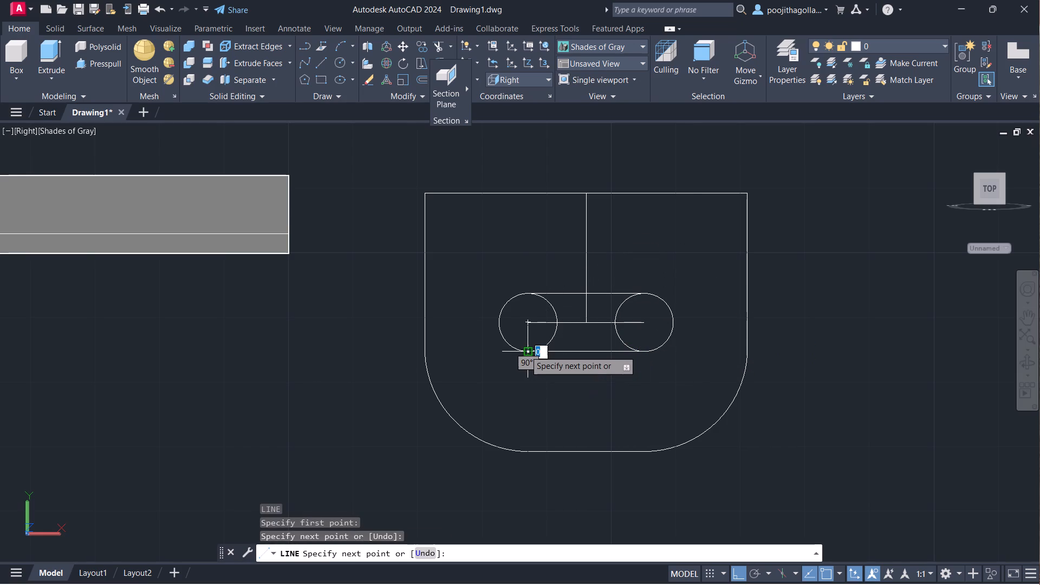
{"action": "key", "text": "Escape"}
Delete the vertical construction line between the plate's top edge and the slot.
{"action": "left_click_drag", "start_coordinate": [617, 253], "coordinate": [599, 257]}
{"action": "left_click", "coordinate": [591, 258]}
{"action": "left_click_drag", "start_coordinate": [610, 235], "coordinate": [567, 251]}
{"action": "left_click", "coordinate": [560, 253]}
{"action": "key", "text": "Delete"}
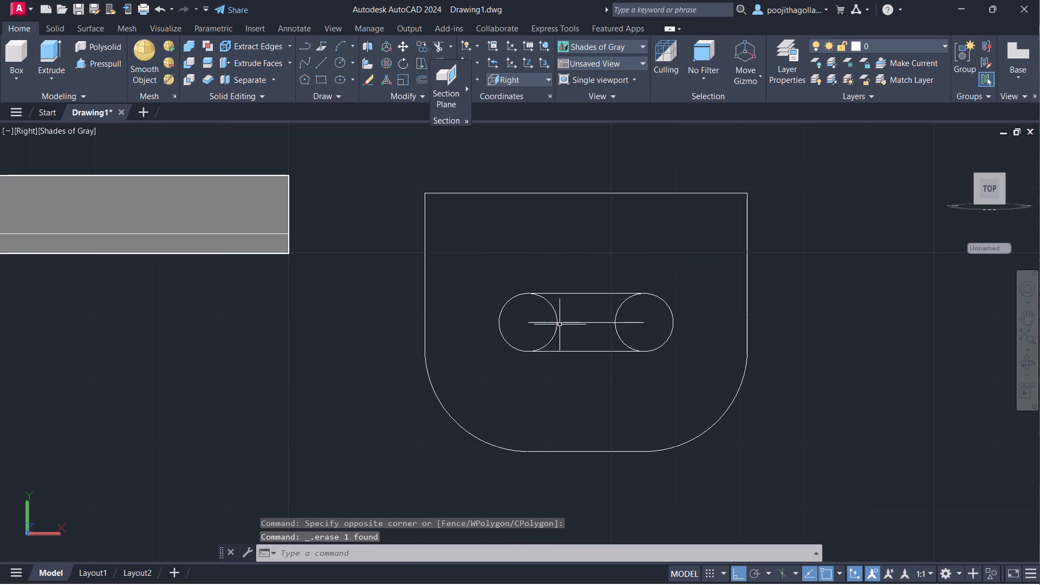
Trim away the inner circle arcs and the horizontal construction line, leaving a closed slot outline.
{"action": "type", "text": "tr"}
{"action": "key", "text": "Return"}
{"action": "left_click_drag", "start_coordinate": [620, 318], "coordinate": [590, 338]}
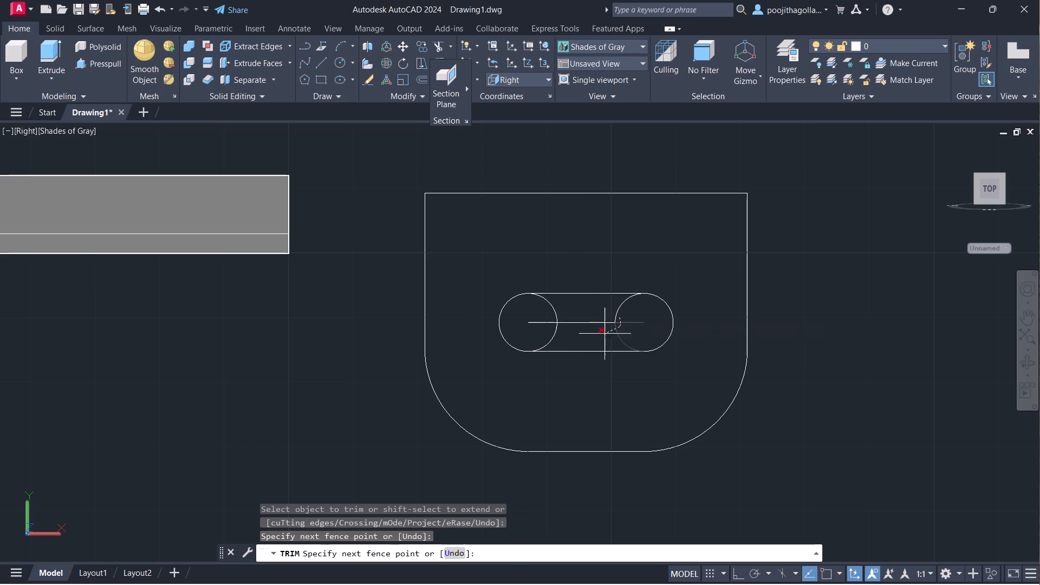
{"action": "left_click_drag", "start_coordinate": [590, 338], "coordinate": [598, 324]}
{"action": "left_click", "coordinate": [580, 320]}
{"action": "left_click", "coordinate": [580, 321]}
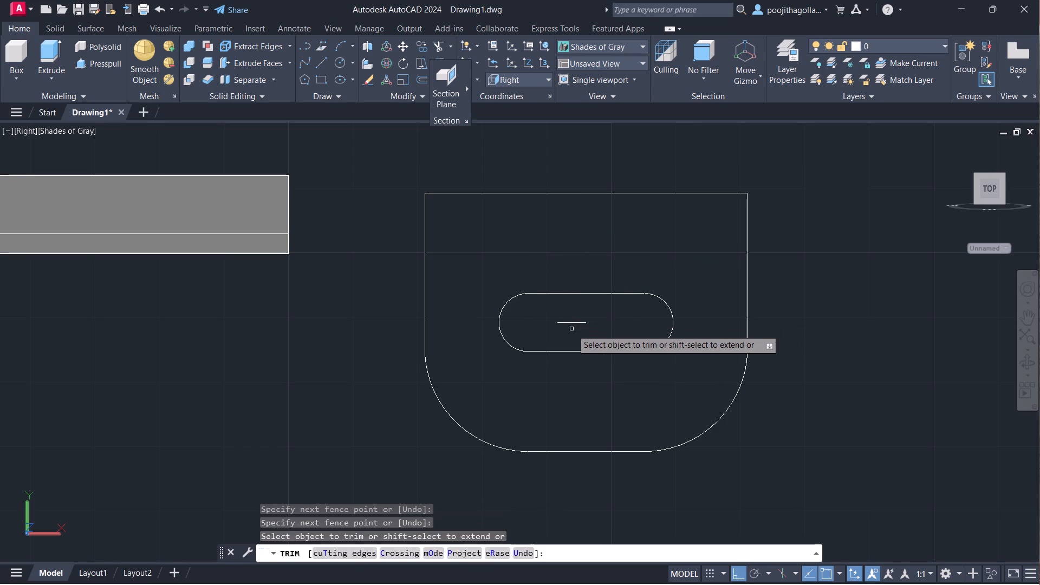
{"action": "left_click", "coordinate": [577, 324]}
{"action": "key", "text": "Escape"}
Join the segments of the plate outline and of the slot into continuous profiles.
{"action": "scroll", "coordinate": [577, 324], "scroll_direction": "down", "scroll_amount": 1}
{"action": "middle_click_drag", "start_coordinate": [584, 333], "coordinate": [584, 326]}
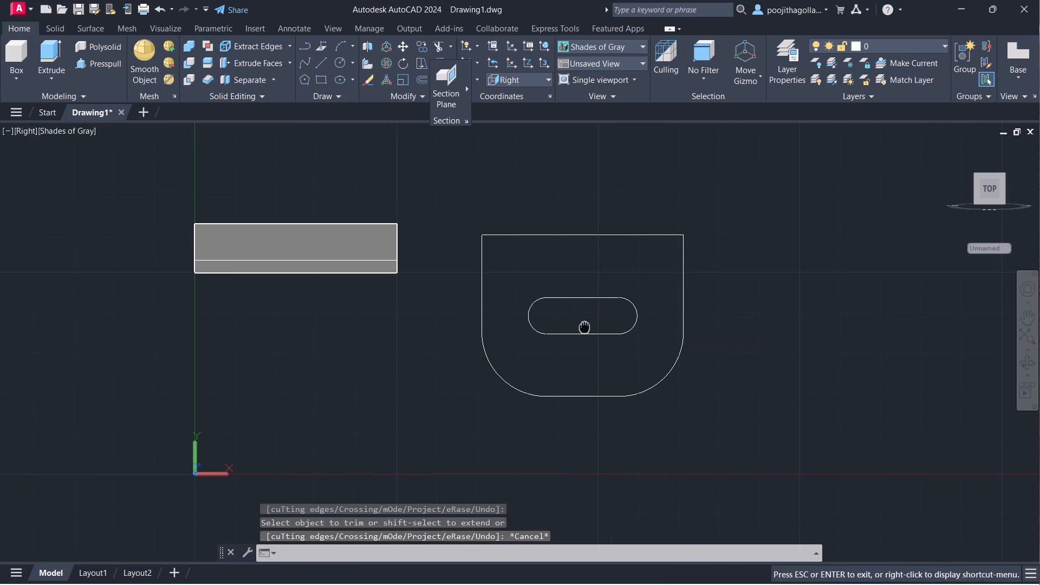
{"action": "middle_click_drag", "start_coordinate": [584, 326], "coordinate": [584, 324]}
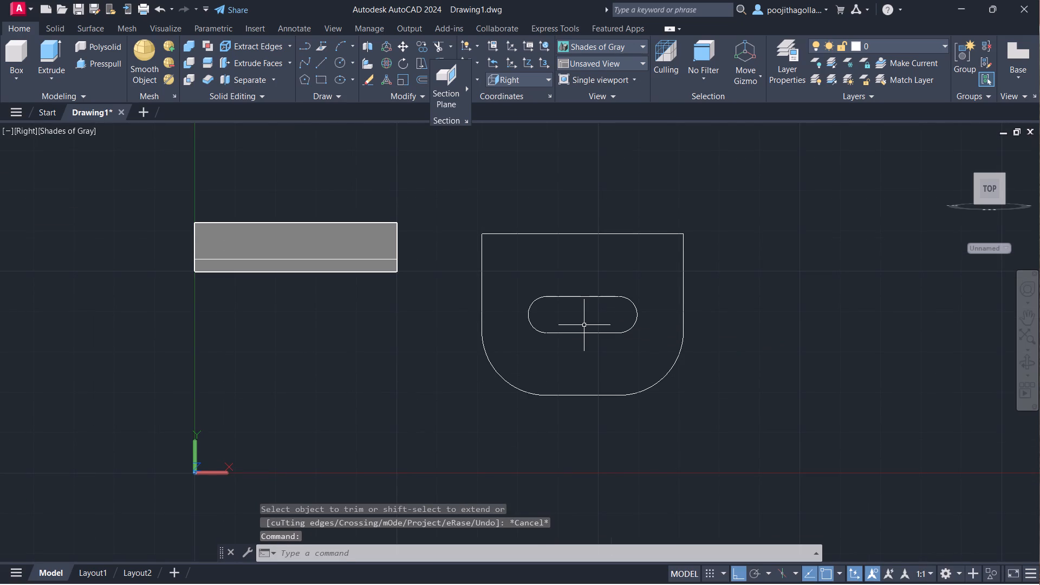
{"action": "middle_click_drag", "start_coordinate": [584, 326], "coordinate": [595, 338]}
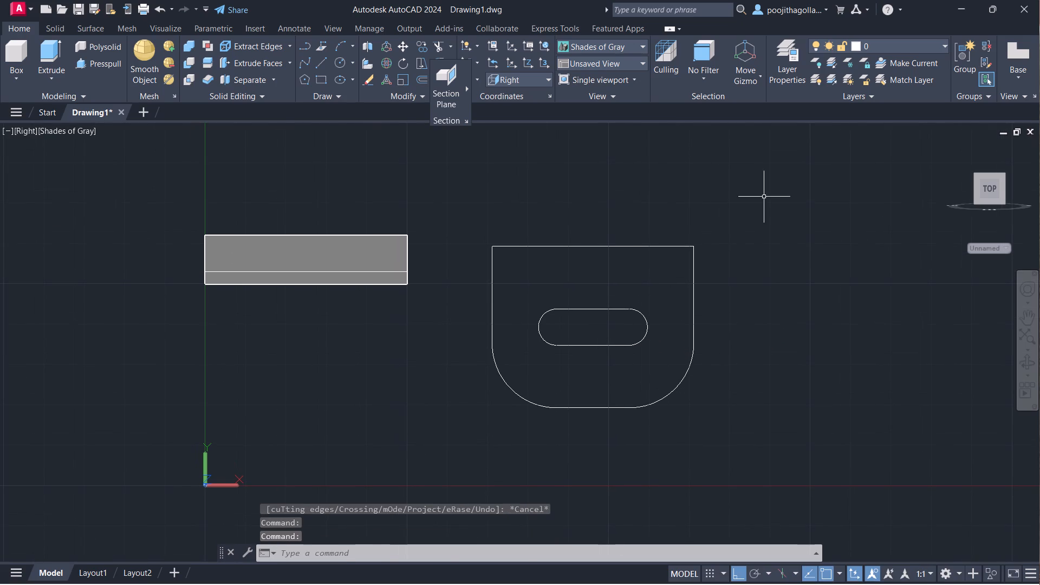
{"action": "left_click_drag", "start_coordinate": [768, 199], "coordinate": [726, 257]}
{"action": "left_click", "coordinate": [481, 427]}
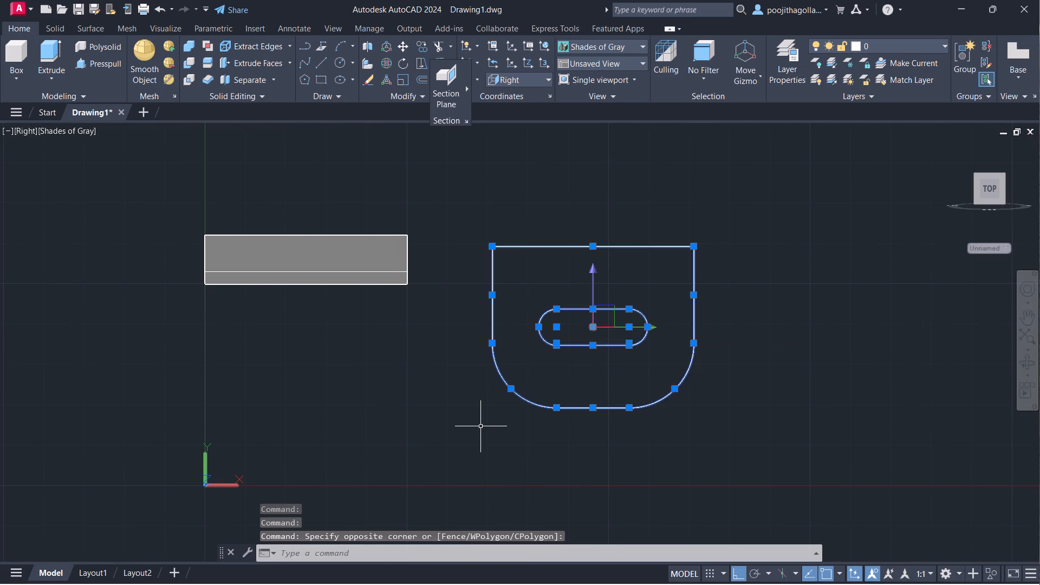
{"action": "key", "text": "j"}
{"action": "key", "text": "Return"}
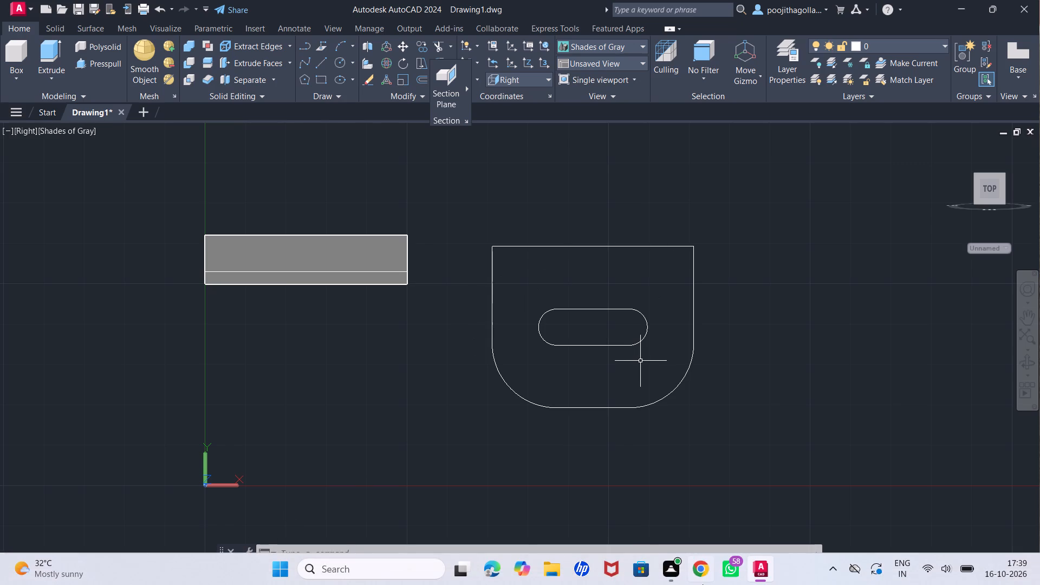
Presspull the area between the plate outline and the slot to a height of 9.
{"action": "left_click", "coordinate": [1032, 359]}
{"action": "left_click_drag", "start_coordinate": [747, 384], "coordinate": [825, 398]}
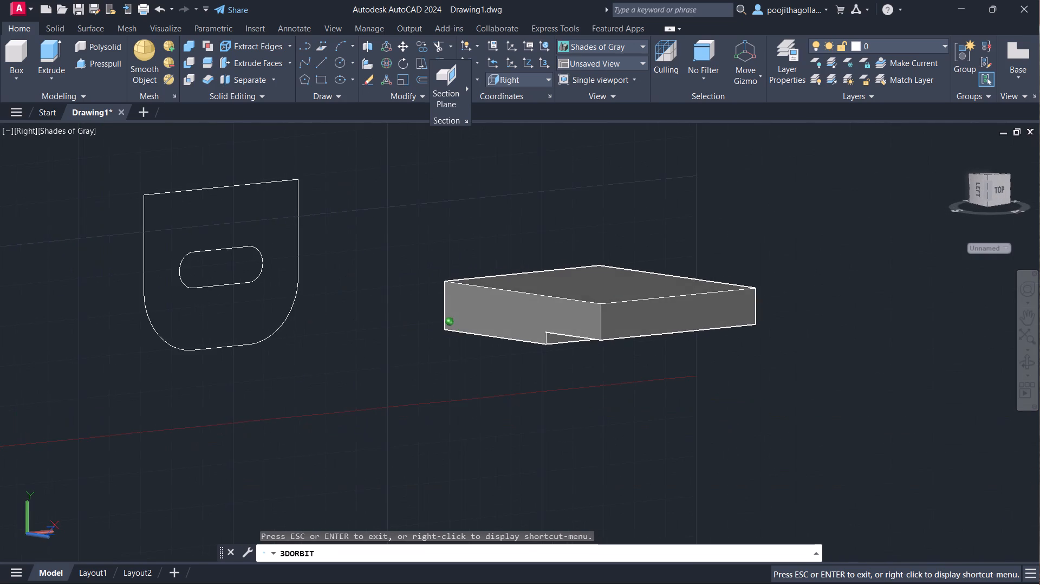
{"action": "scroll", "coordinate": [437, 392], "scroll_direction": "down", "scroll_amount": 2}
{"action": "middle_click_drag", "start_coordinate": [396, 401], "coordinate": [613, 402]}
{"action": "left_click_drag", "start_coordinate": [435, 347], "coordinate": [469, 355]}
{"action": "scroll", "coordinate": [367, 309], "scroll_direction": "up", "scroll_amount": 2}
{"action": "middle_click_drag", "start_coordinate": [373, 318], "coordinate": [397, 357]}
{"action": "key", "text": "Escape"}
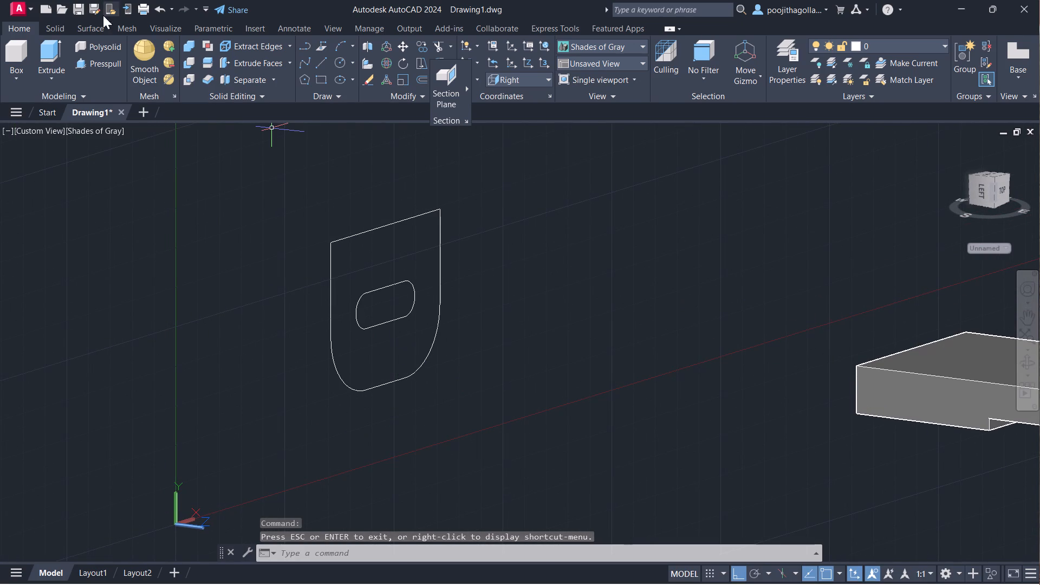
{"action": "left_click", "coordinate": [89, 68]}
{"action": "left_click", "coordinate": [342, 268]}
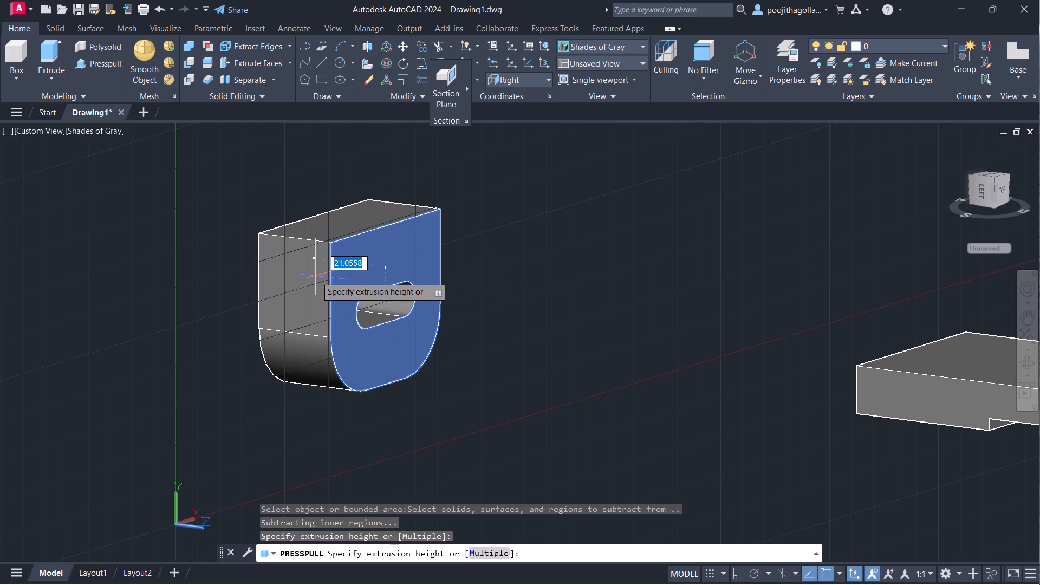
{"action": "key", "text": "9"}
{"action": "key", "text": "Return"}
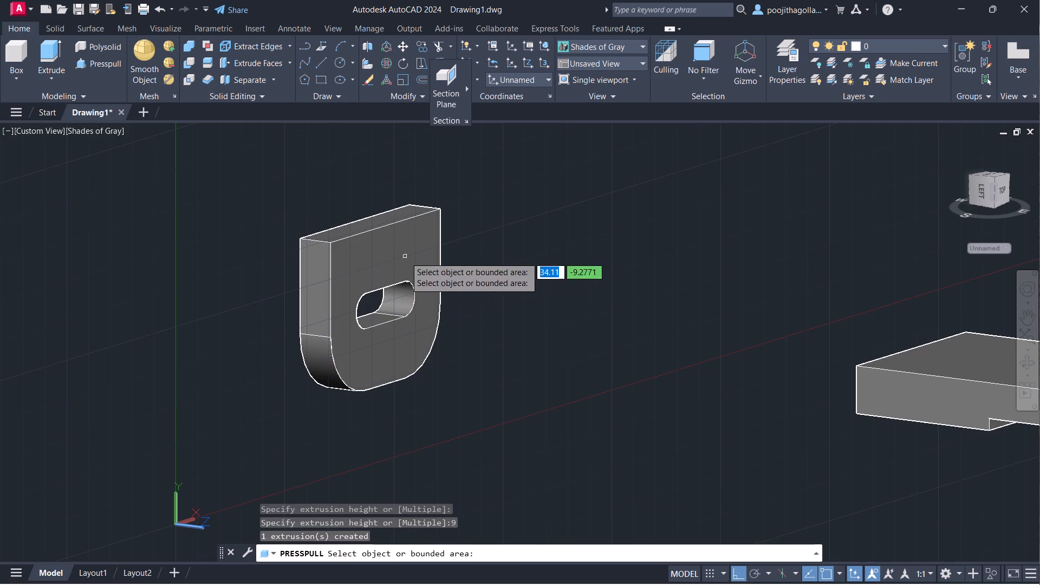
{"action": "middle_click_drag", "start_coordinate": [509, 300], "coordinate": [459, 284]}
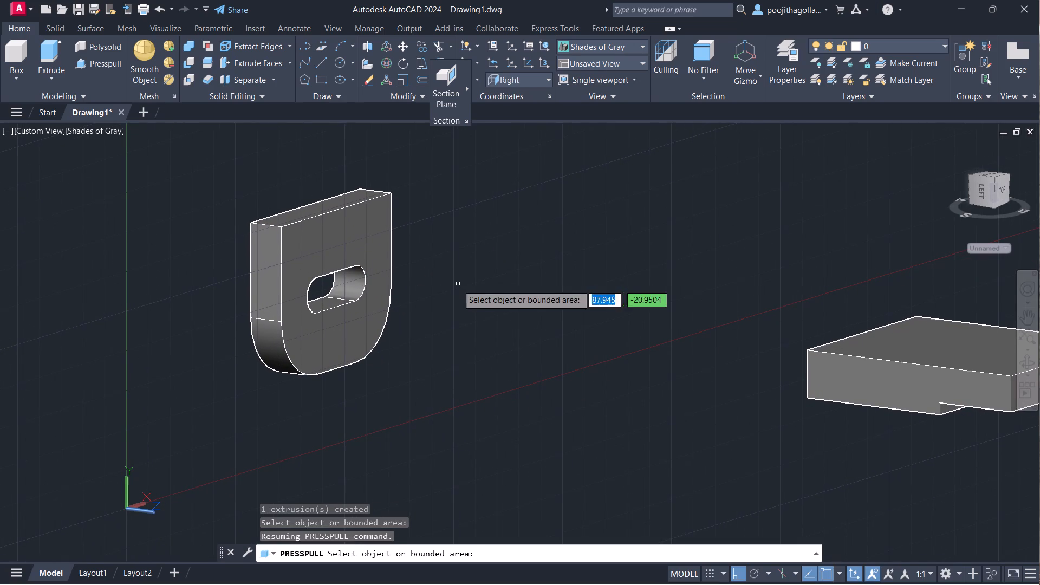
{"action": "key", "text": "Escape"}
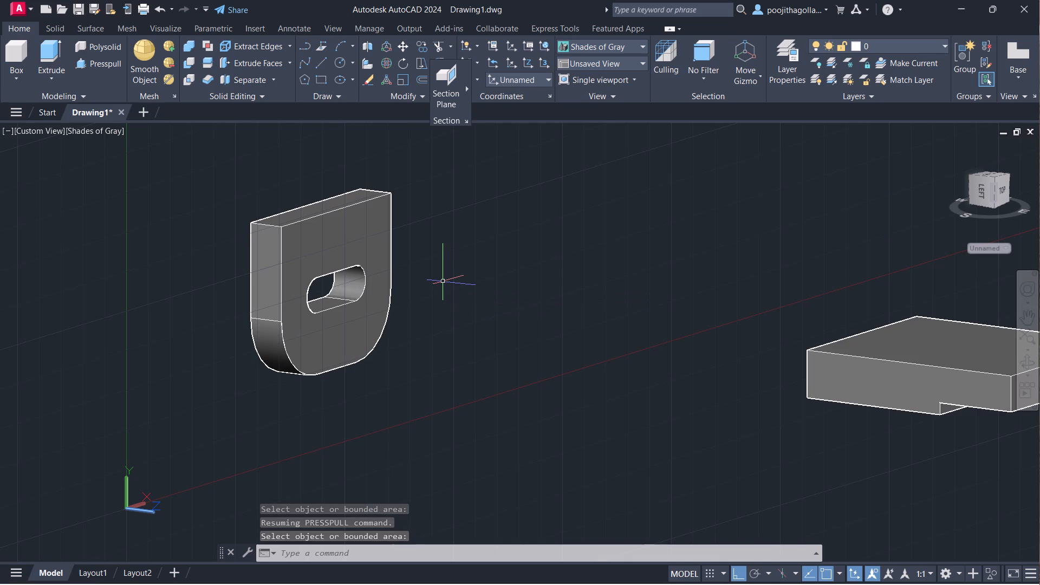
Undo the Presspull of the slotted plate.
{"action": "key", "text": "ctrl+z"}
Copy the plate outline without its slot to the empty space beside the original, in line with its top edge.
{"action": "middle_click_drag", "start_coordinate": [453, 282], "coordinate": [479, 243]}
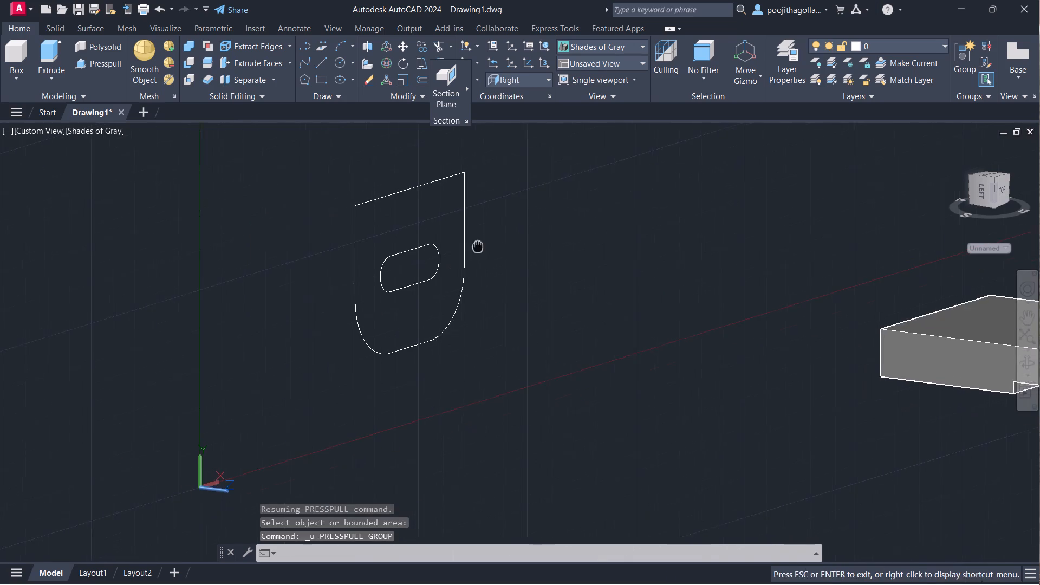
{"action": "middle_click_drag", "start_coordinate": [479, 243], "coordinate": [481, 240]}
{"action": "scroll", "coordinate": [479, 242], "scroll_direction": "down", "scroll_amount": 1}
{"action": "middle_click_drag", "start_coordinate": [483, 242], "coordinate": [490, 268]}
{"action": "left_click", "coordinate": [505, 205]}
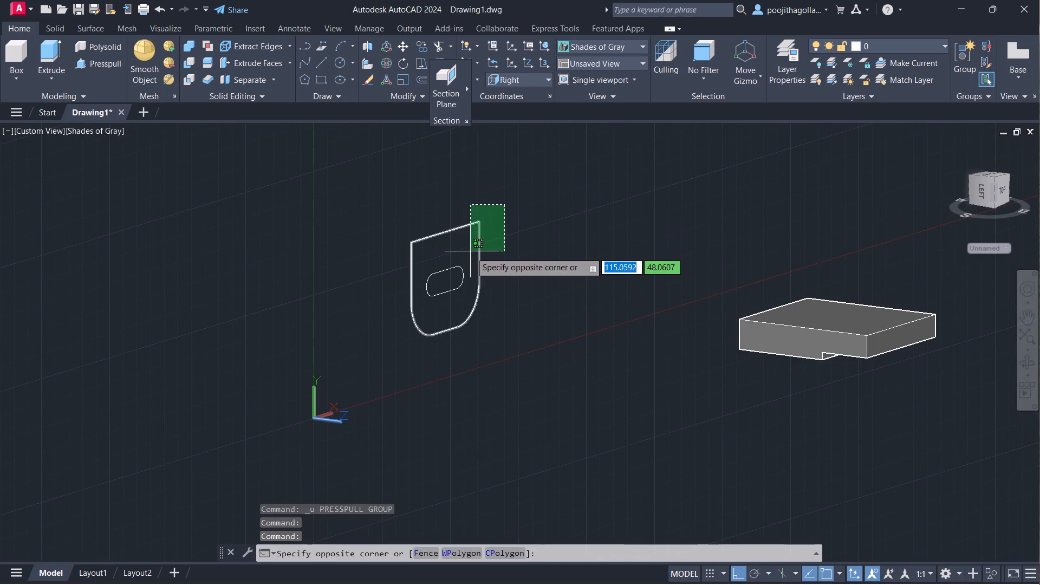
{"action": "left_click", "coordinate": [471, 252]}
{"action": "type", "text": "co"}
{"action": "key", "text": "Return"}
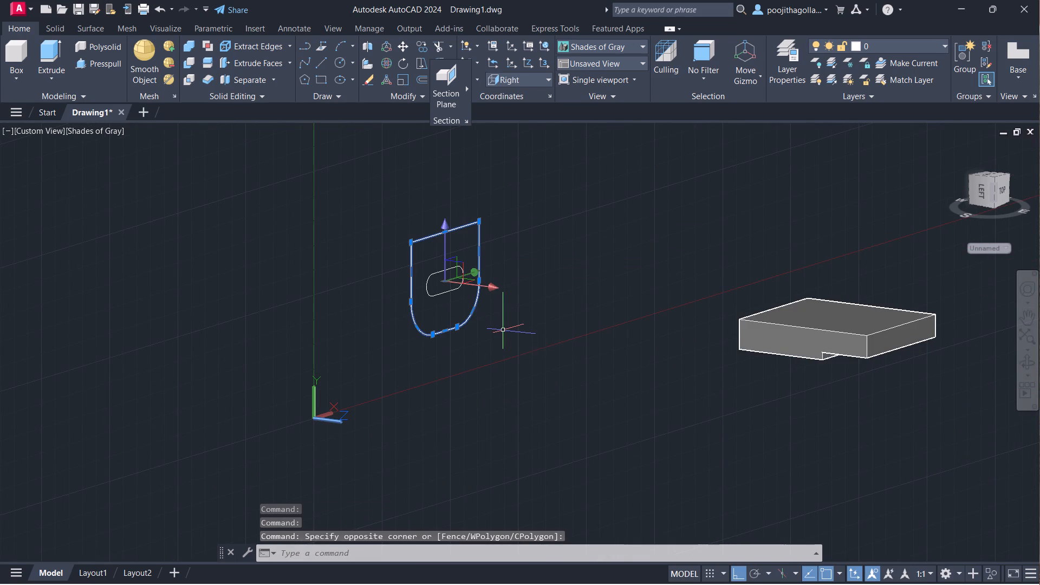
{"action": "left_click", "coordinate": [407, 242]}
{"action": "left_click", "coordinate": [218, 295]}
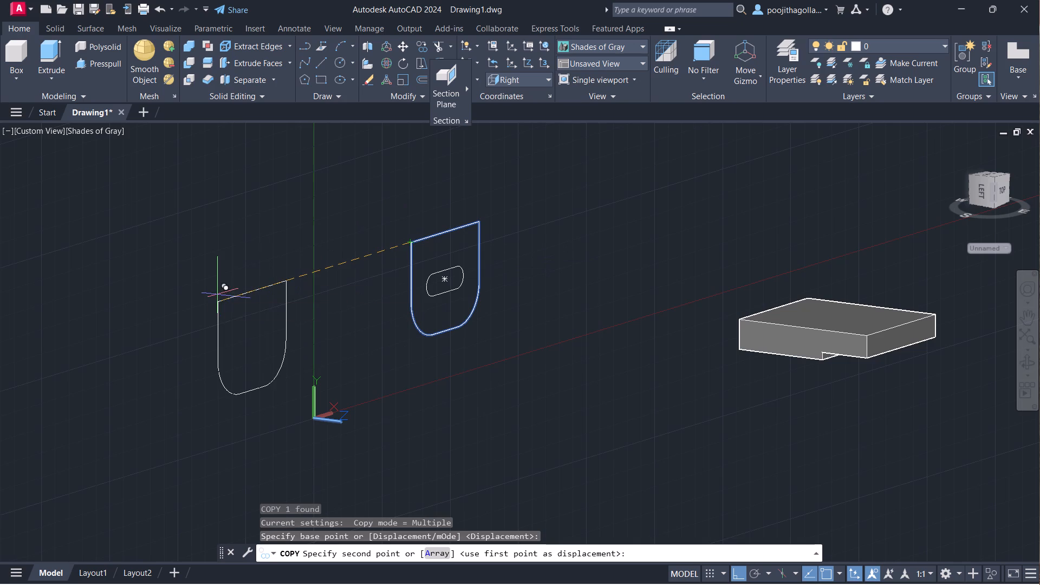
{"action": "key", "text": "Escape"}
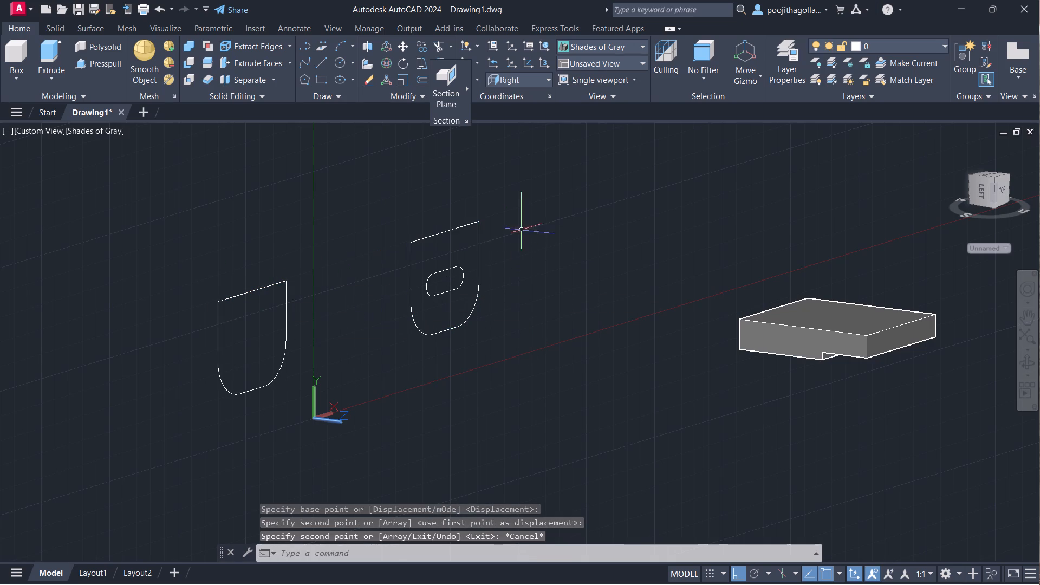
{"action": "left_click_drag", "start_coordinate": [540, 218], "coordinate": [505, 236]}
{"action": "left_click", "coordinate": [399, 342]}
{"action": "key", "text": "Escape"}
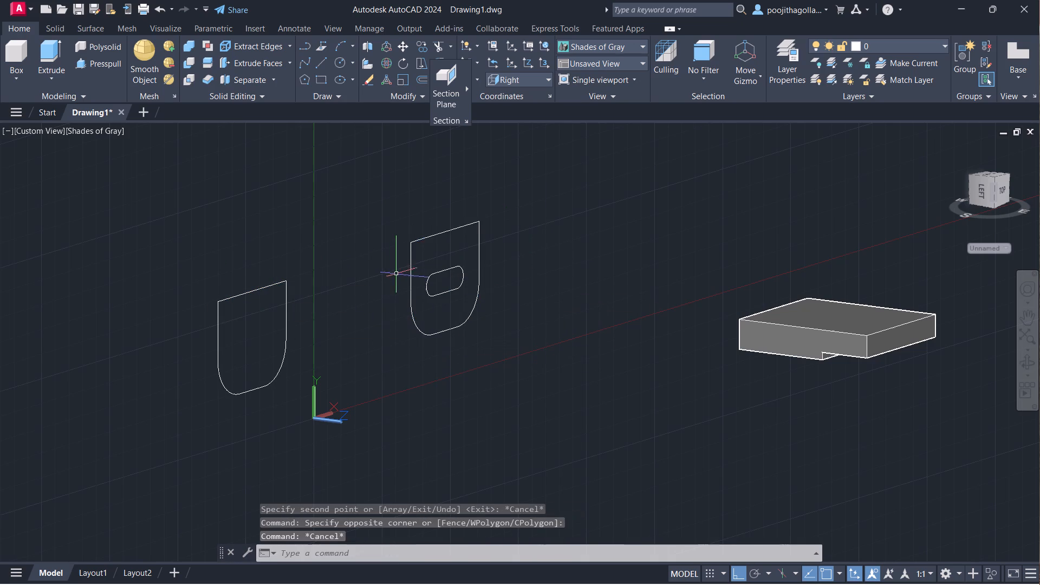
Presspull the area between the original plate outline and its slot to a height of 9.
{"action": "scroll", "coordinate": [449, 256], "scroll_direction": "up", "scroll_amount": 2}
{"action": "middle_click_drag", "start_coordinate": [431, 270], "coordinate": [470, 294]}
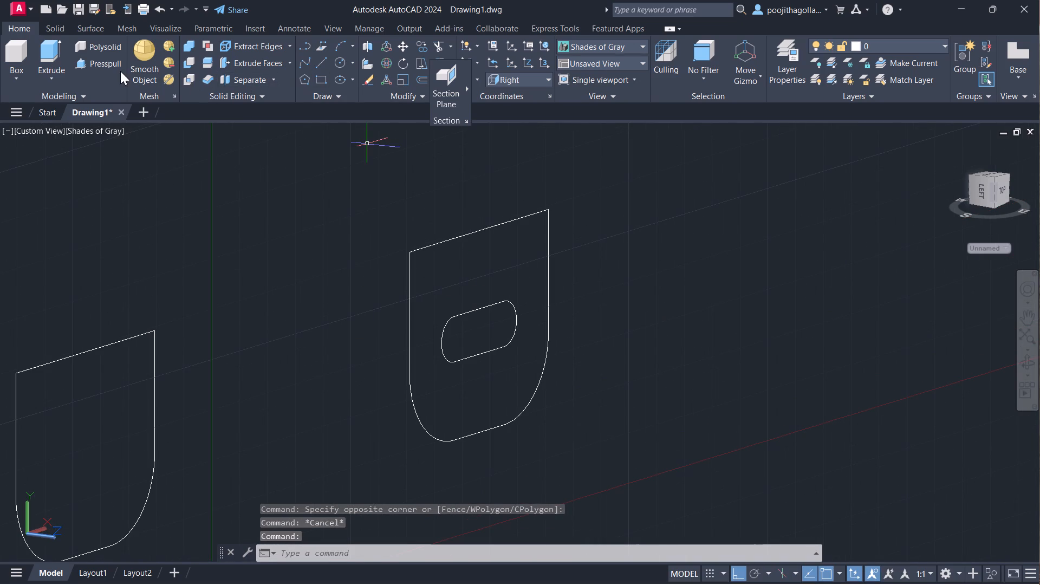
{"action": "left_click", "coordinate": [113, 67]}
{"action": "left_click", "coordinate": [478, 278]}
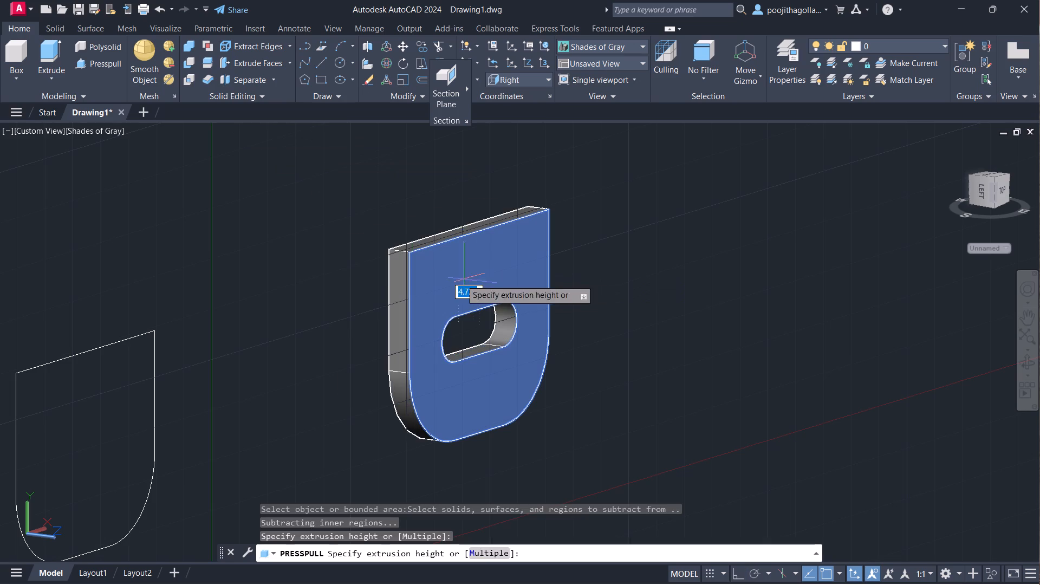
{"action": "key", "text": "9"}
{"action": "key", "text": "Return"}
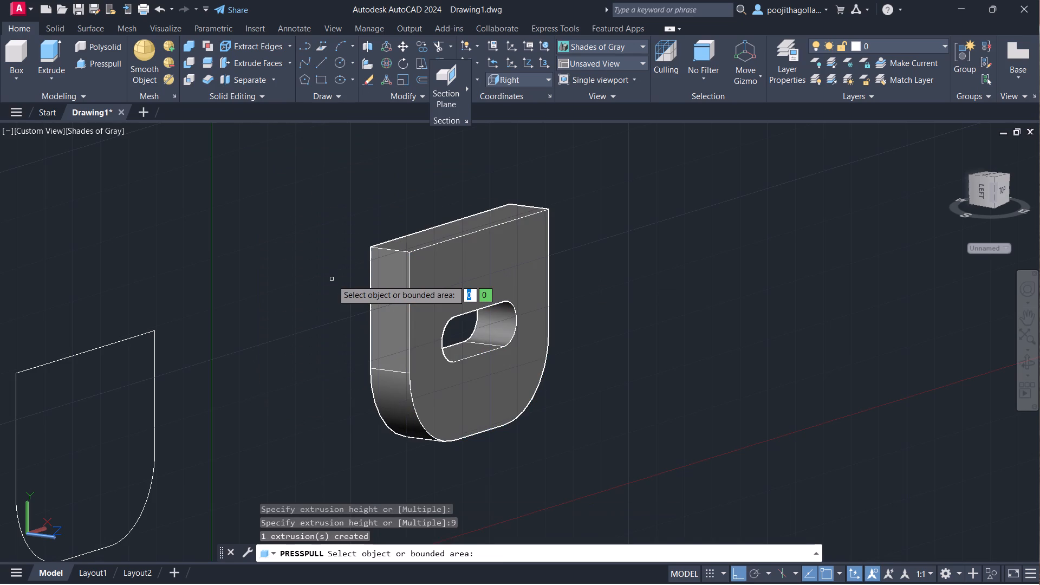
{"action": "key", "text": "Escape"}
Move the slotted plate solid from its top back corner to the top corner of the stepped base's end face.
{"action": "scroll", "coordinate": [582, 352], "scroll_direction": "down", "scroll_amount": 1}
{"action": "middle_click_drag", "start_coordinate": [647, 360], "coordinate": [451, 226]}
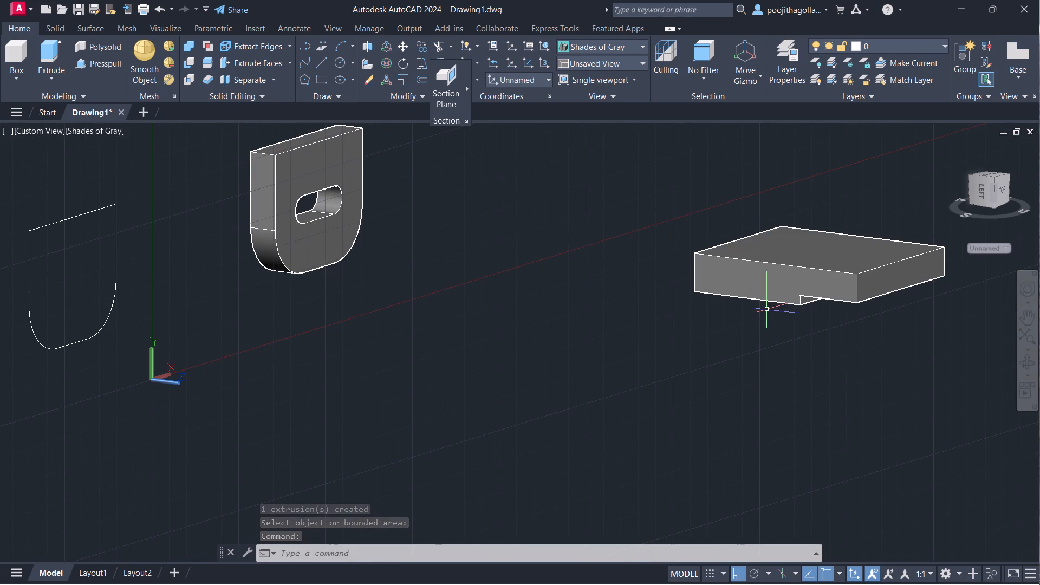
{"action": "middle_click_drag", "start_coordinate": [829, 324], "coordinate": [780, 333]}
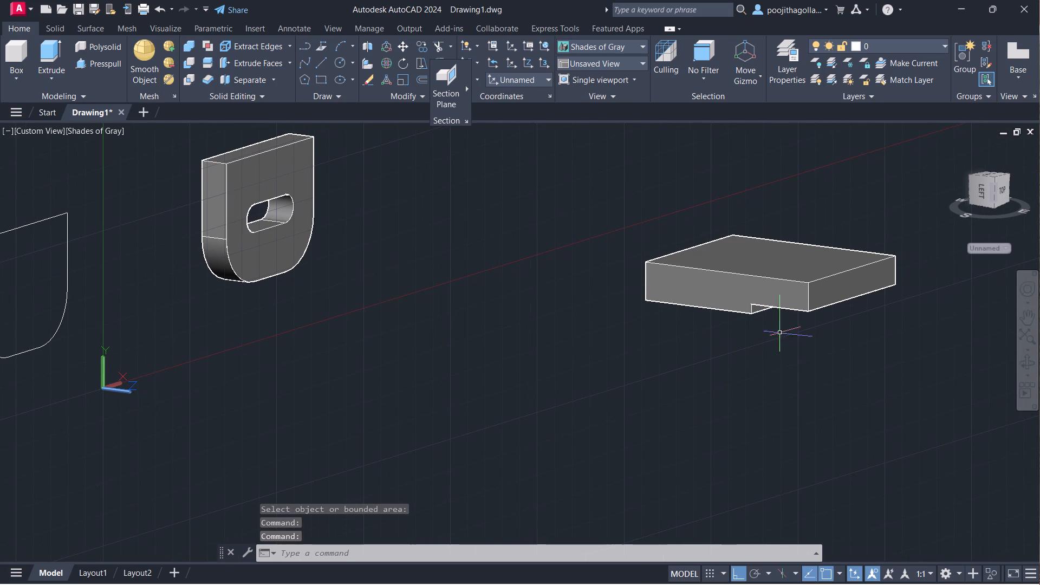
{"action": "left_click", "coordinate": [220, 198]}
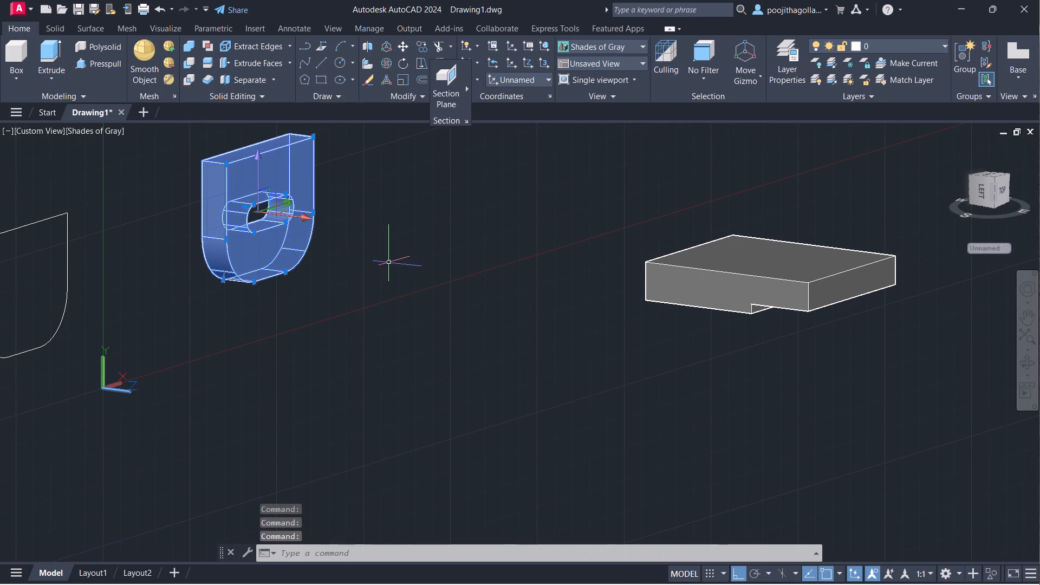
{"action": "key", "text": "m"}
{"action": "key", "text": "BackSpace"}
{"action": "key", "text": "m"}
{"action": "key", "text": "Return"}
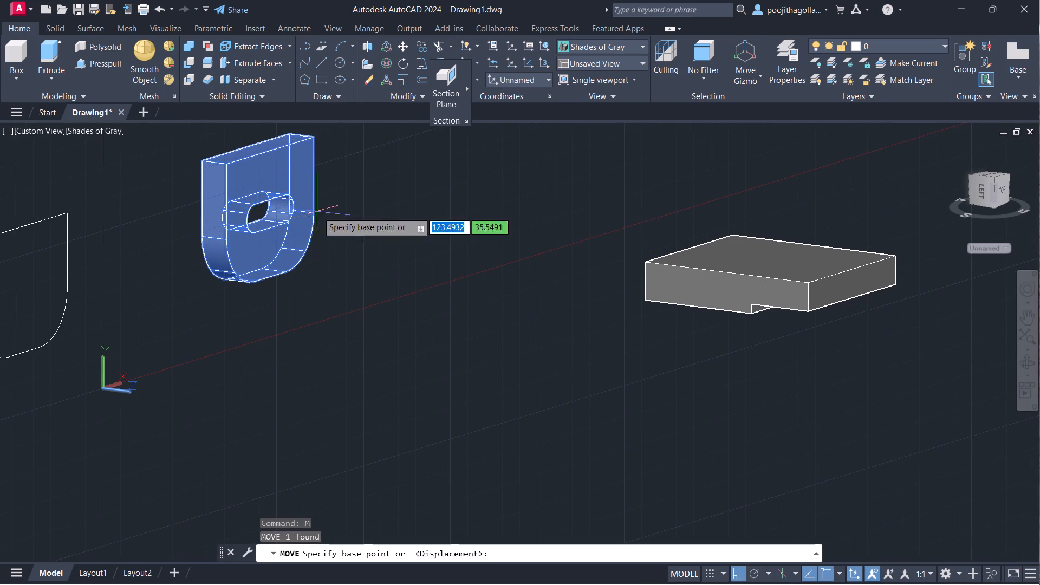
{"action": "left_click", "coordinate": [203, 164]}
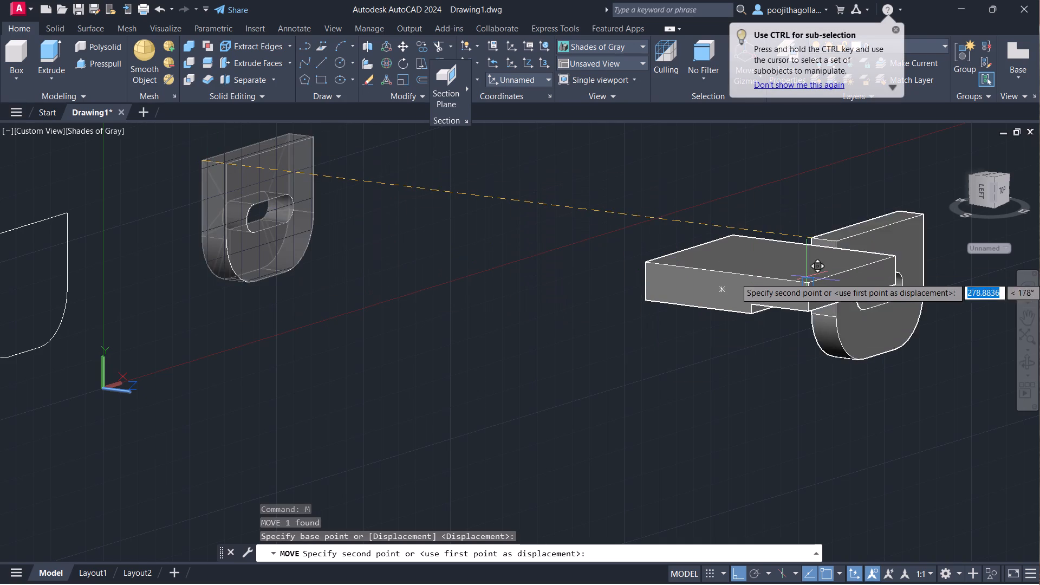
{"action": "left_click", "coordinate": [812, 279]}
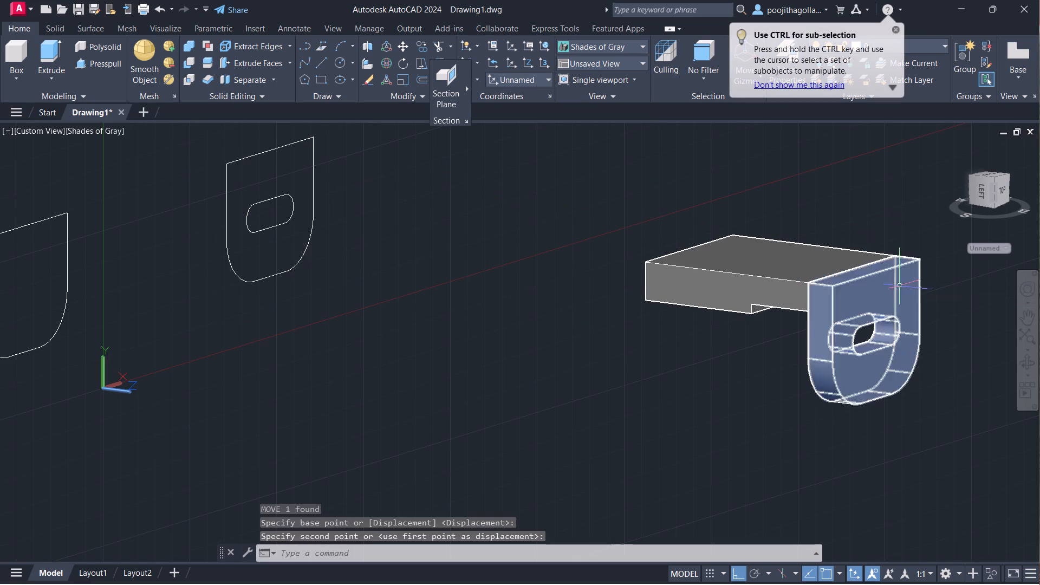
Examine how the slotted plate sits against the end of the stepped base.
{"action": "scroll", "coordinate": [900, 286], "scroll_direction": "down", "scroll_amount": 1}
{"action": "middle_click_drag", "start_coordinate": [898, 303], "coordinate": [815, 296]}
{"action": "scroll", "coordinate": [784, 304], "scroll_direction": "up", "scroll_amount": 1}
{"action": "middle_click_drag", "start_coordinate": [784, 304], "coordinate": [762, 327]}
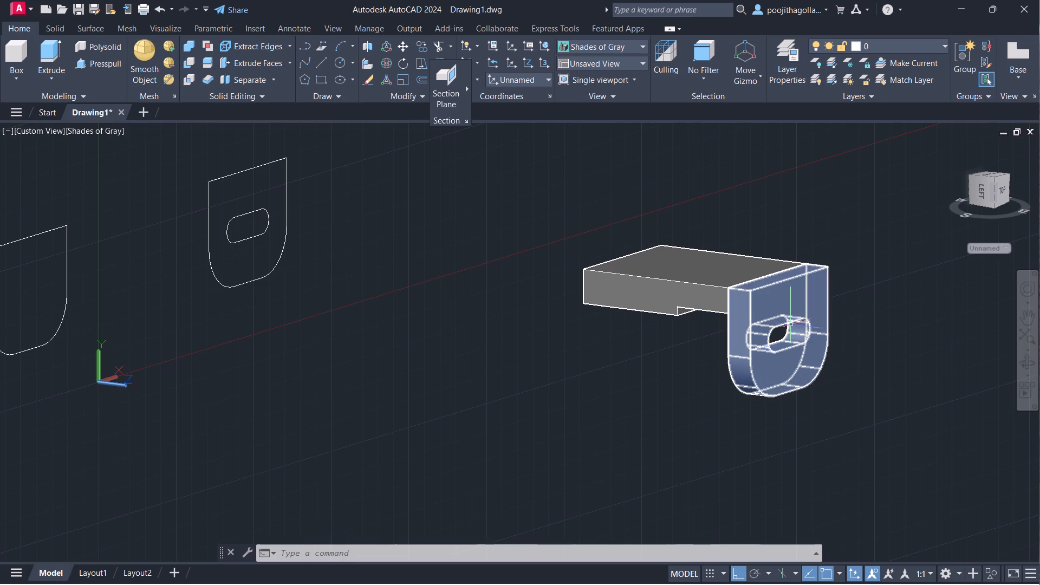
{"action": "middle_click_drag", "start_coordinate": [879, 359], "coordinate": [839, 388]}
{"action": "middle_click_drag", "start_coordinate": [802, 382], "coordinate": [796, 346]}
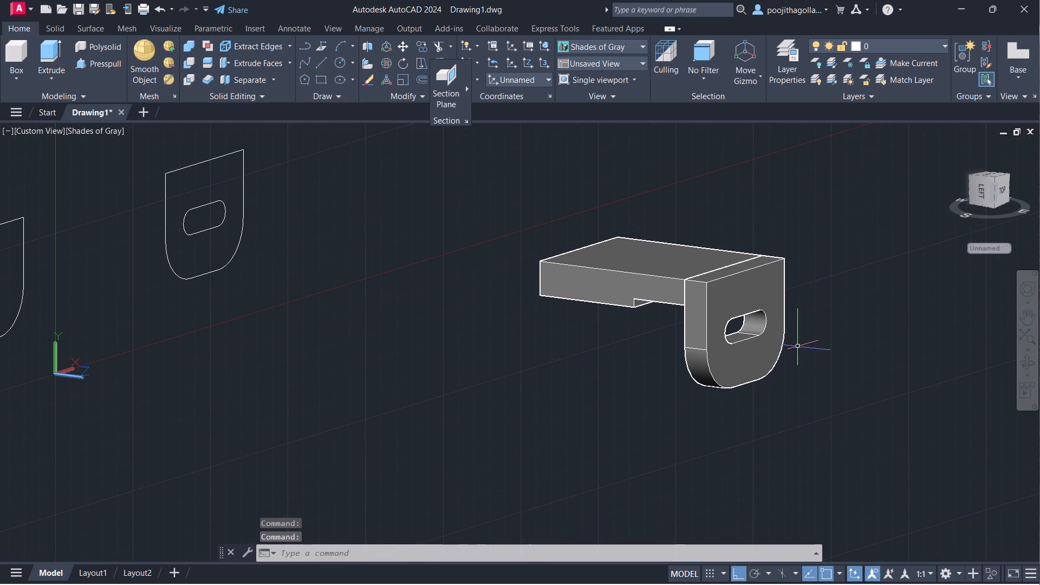
{"action": "middle_click_drag", "start_coordinate": [797, 354], "coordinate": [804, 388]}
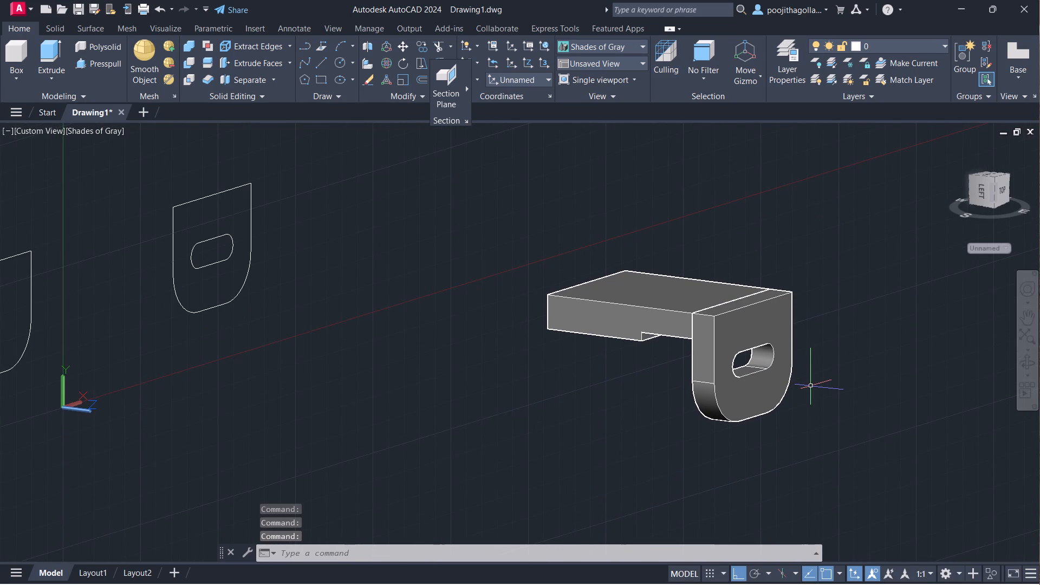
{"action": "middle_click_drag", "start_coordinate": [773, 365], "coordinate": [801, 390]}
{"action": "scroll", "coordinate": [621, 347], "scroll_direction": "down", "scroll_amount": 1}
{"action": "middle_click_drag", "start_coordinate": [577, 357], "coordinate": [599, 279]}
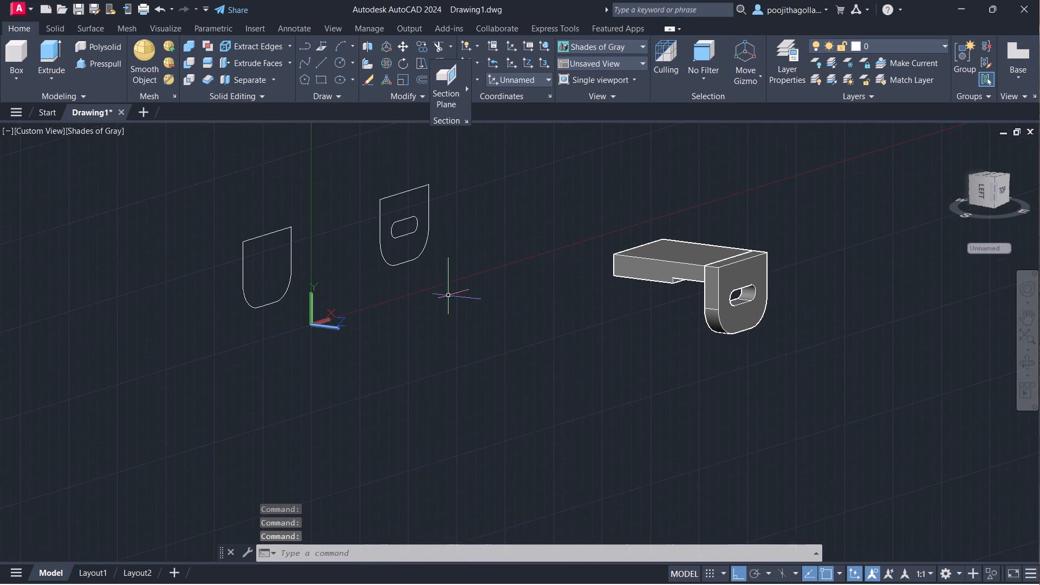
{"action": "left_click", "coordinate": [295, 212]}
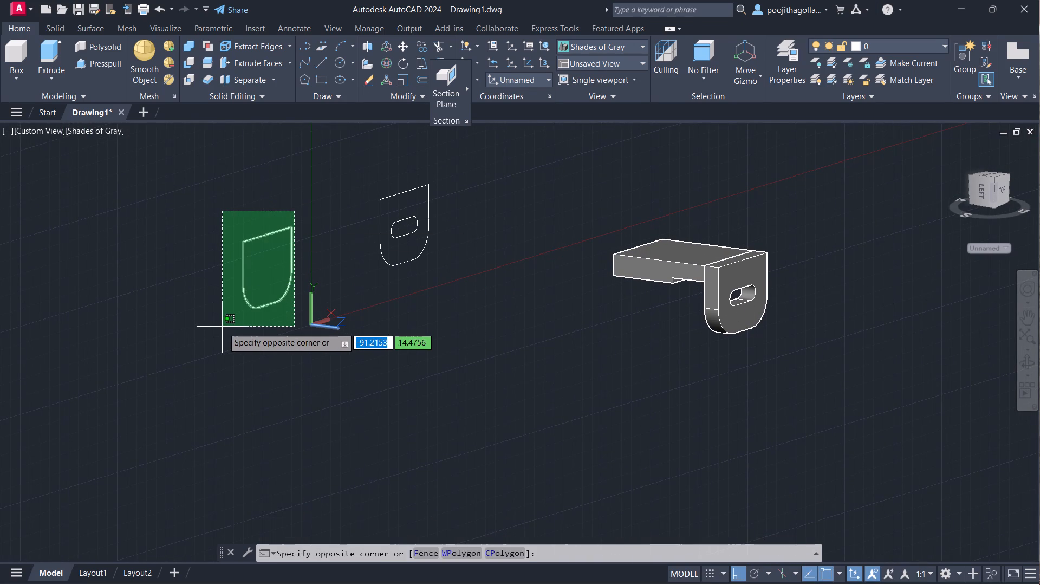
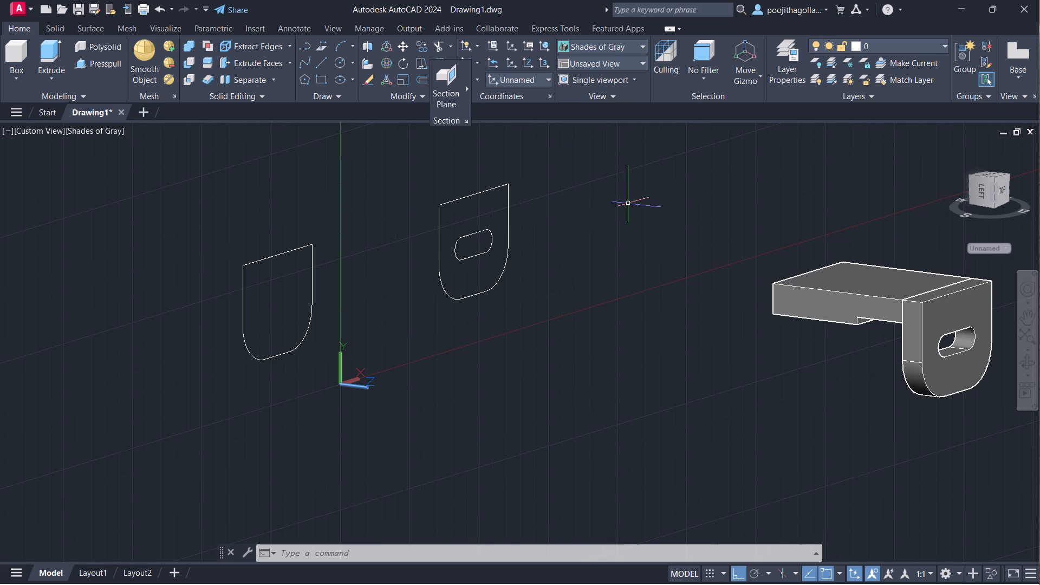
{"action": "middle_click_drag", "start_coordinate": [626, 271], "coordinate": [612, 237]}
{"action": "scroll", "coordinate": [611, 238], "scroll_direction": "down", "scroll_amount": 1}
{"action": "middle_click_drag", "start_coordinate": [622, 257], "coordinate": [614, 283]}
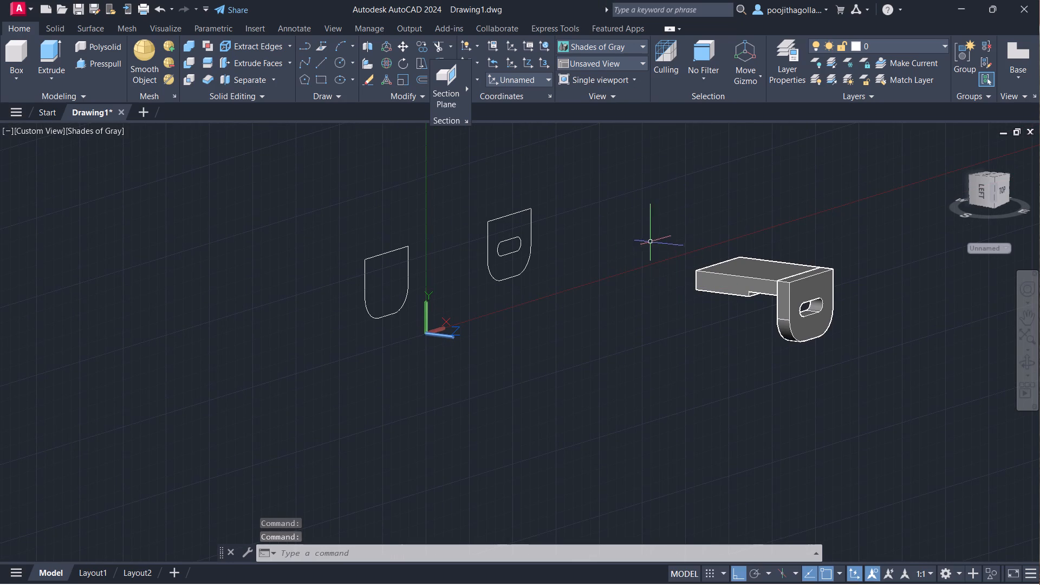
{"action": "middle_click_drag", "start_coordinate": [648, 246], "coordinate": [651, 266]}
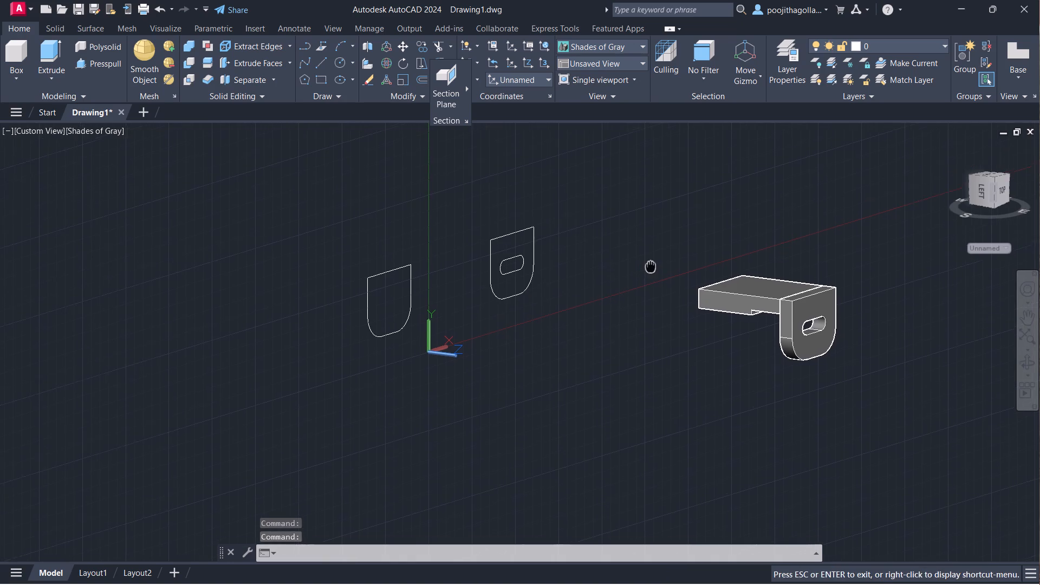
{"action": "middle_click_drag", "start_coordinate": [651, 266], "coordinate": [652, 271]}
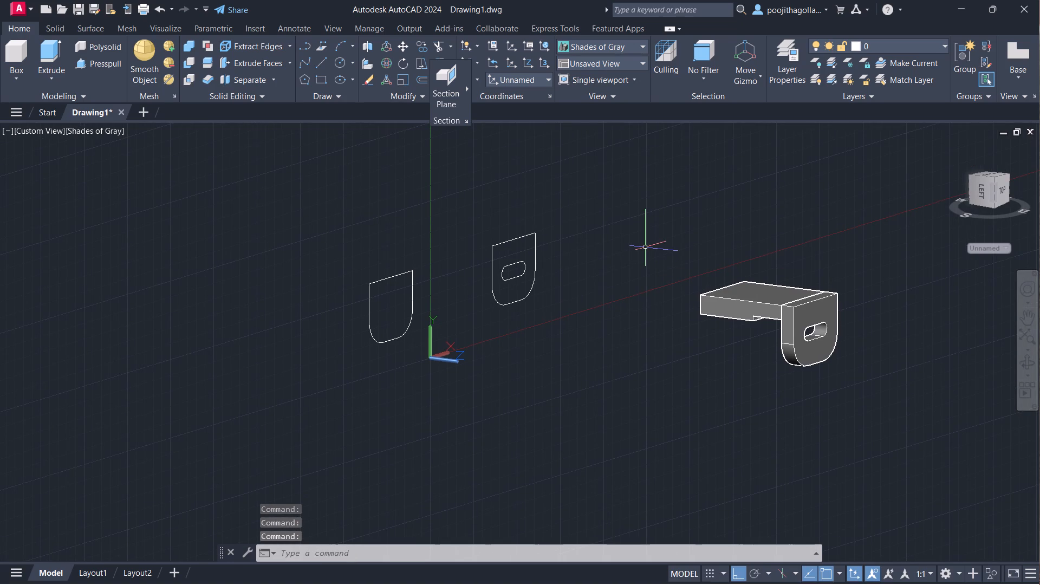
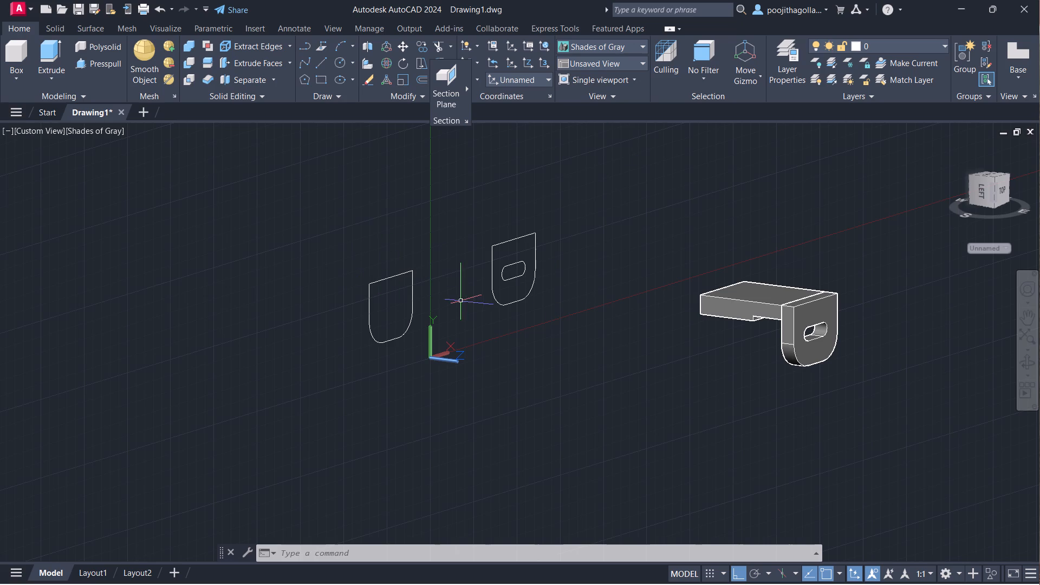
Draw a line 9 long extending outward from the lower corner at the free end of the stepped base.
{"action": "scroll", "coordinate": [508, 282], "scroll_direction": "up", "scroll_amount": 2}
{"action": "middle_click_drag", "start_coordinate": [777, 318], "coordinate": [653, 324]}
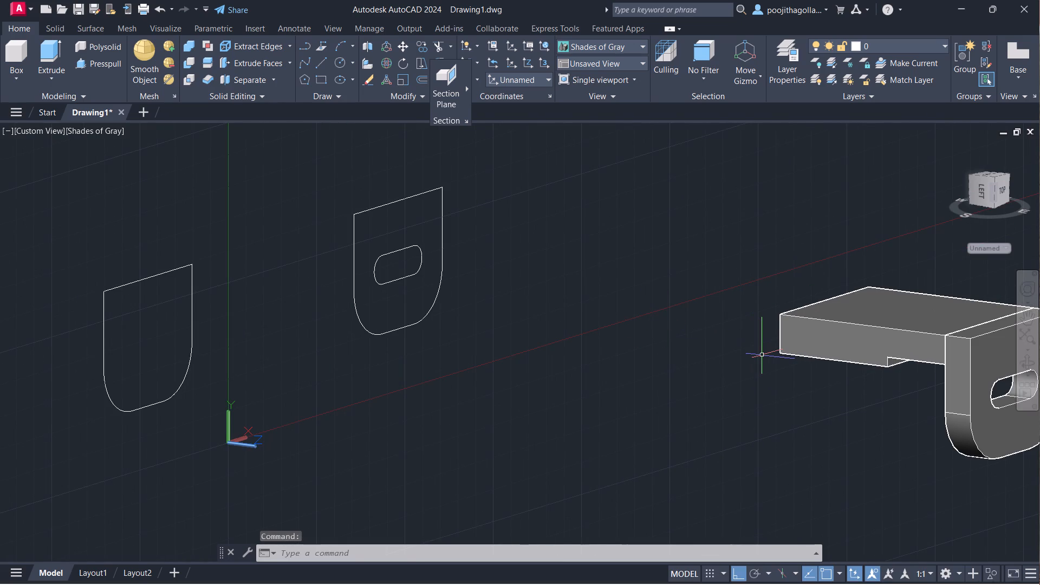
{"action": "key", "text": "l"}
{"action": "key", "text": "Return"}
{"action": "left_click", "coordinate": [784, 356]}
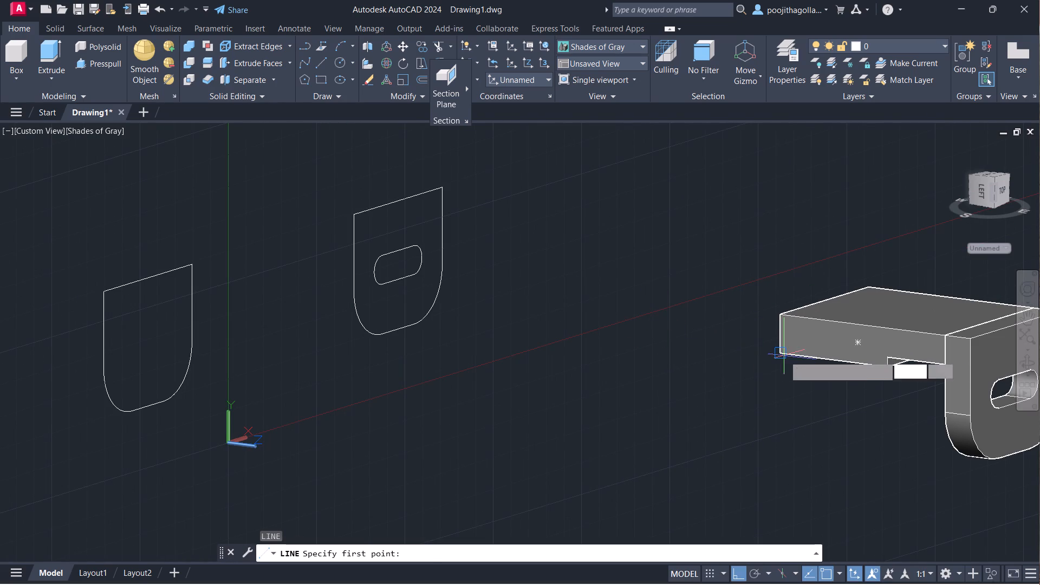
{"action": "key", "text": "9"}
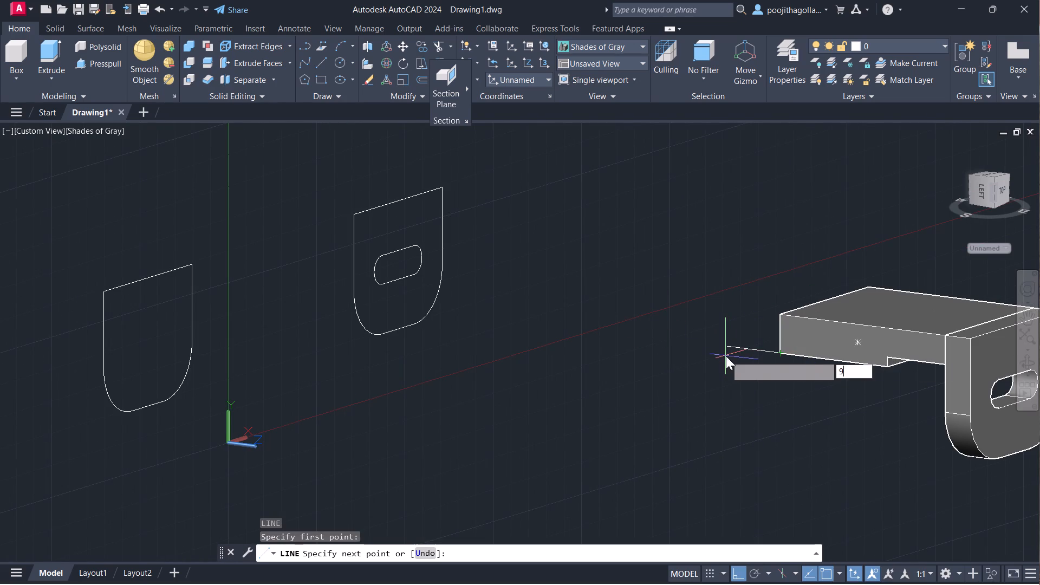
{"action": "key", "text": "Return"}
{"action": "key", "text": "Escape"}
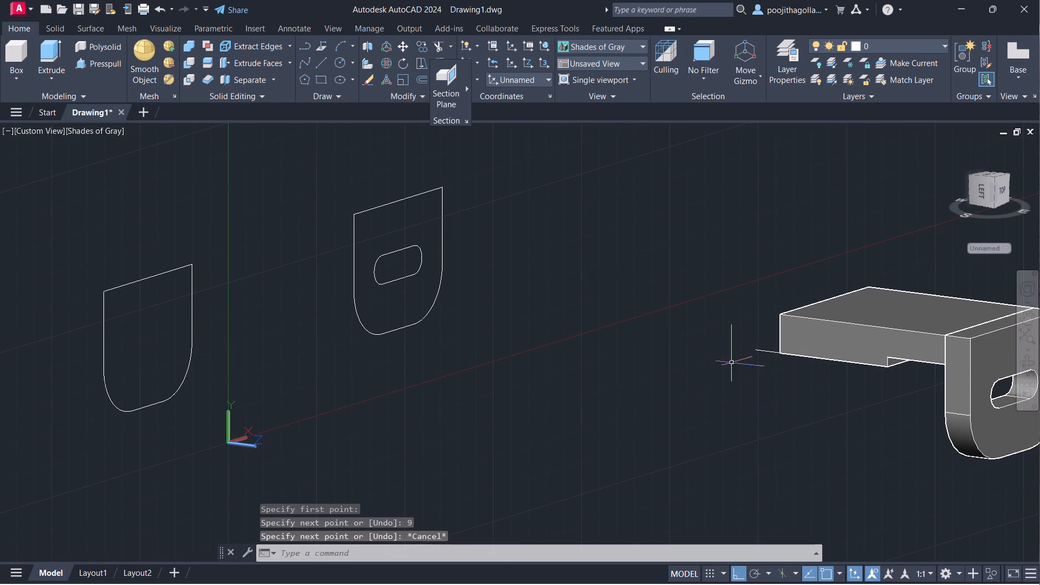
Press-pull the rounded profile without a slot to a thickness of 9.
{"action": "scroll", "coordinate": [732, 363], "scroll_direction": "up", "scroll_amount": 1}
{"action": "middle_click_drag", "start_coordinate": [732, 362], "coordinate": [665, 388]}
{"action": "scroll", "coordinate": [543, 359], "scroll_direction": "down", "scroll_amount": 2}
{"action": "middle_click_drag", "start_coordinate": [529, 362], "coordinate": [534, 376]}
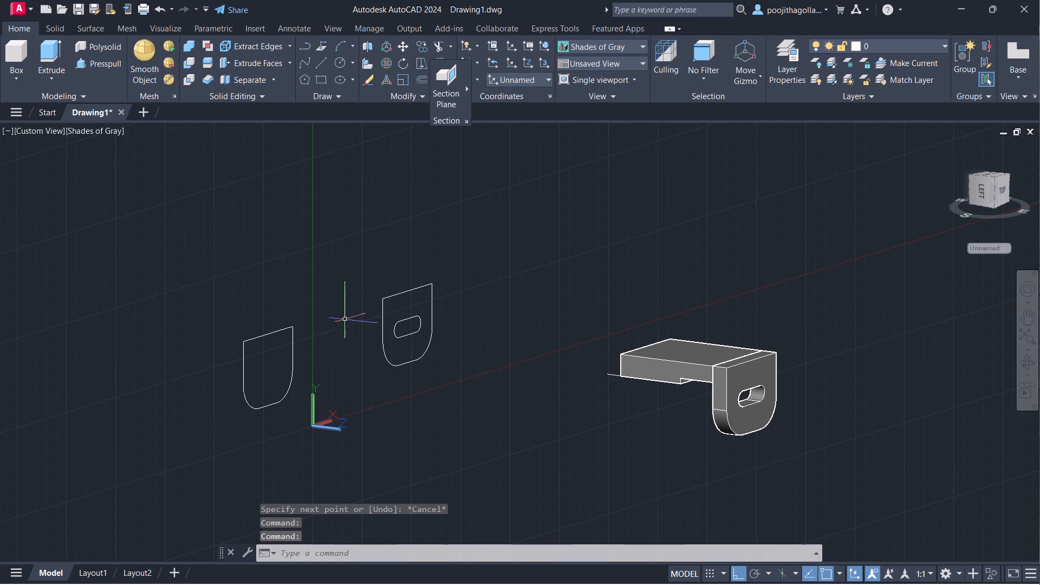
{"action": "left_click", "coordinate": [97, 67]}
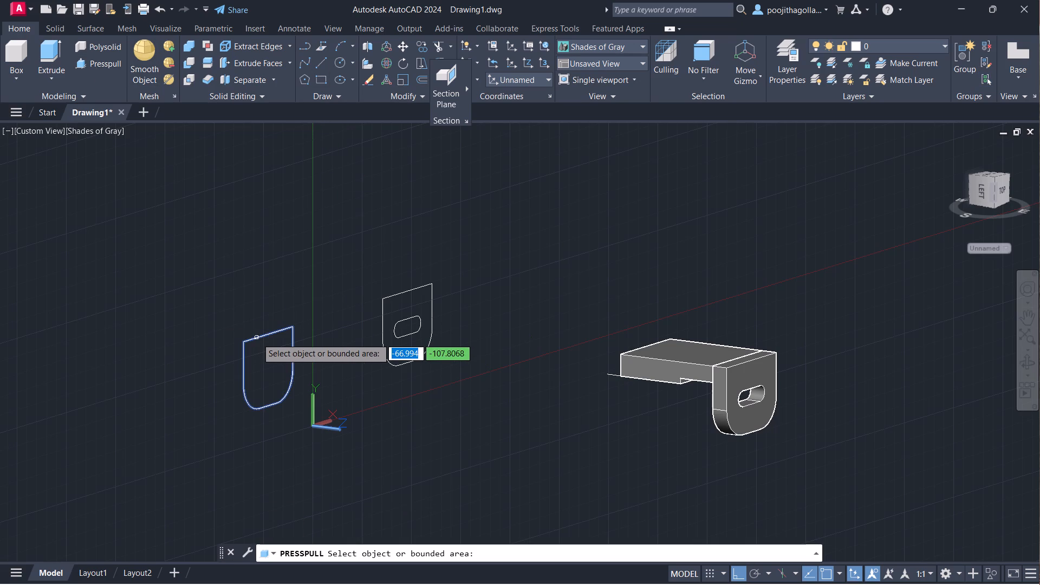
{"action": "left_click", "coordinate": [257, 338]}
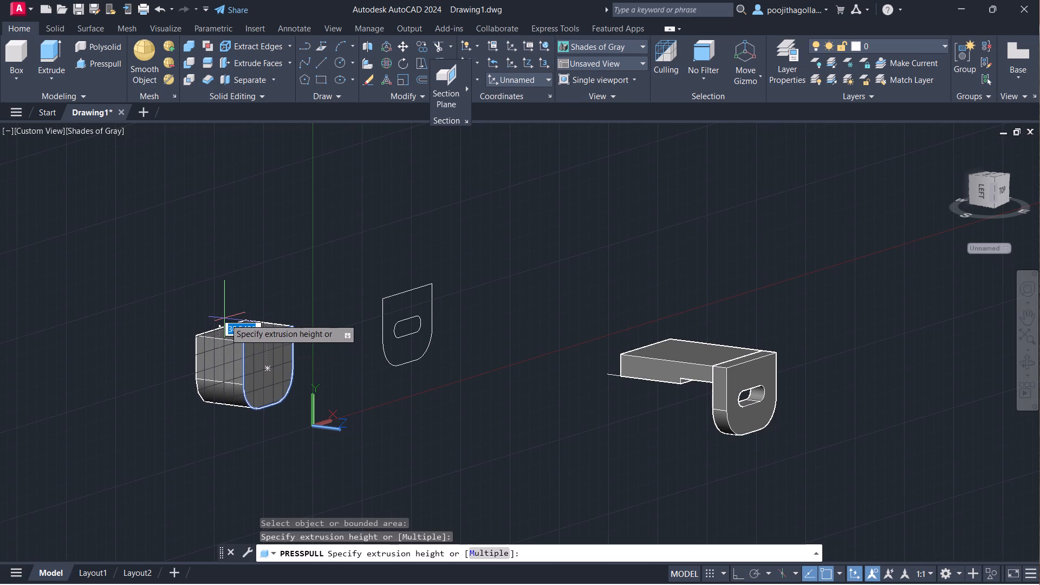
{"action": "key", "text": "9"}
{"action": "key", "text": "Return"}
{"action": "key", "text": "Escape"}
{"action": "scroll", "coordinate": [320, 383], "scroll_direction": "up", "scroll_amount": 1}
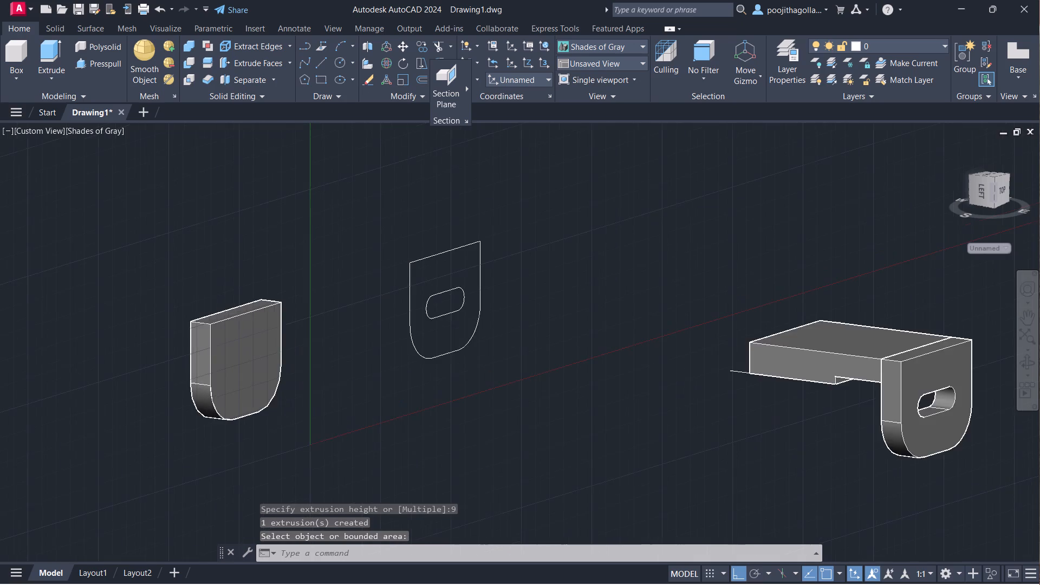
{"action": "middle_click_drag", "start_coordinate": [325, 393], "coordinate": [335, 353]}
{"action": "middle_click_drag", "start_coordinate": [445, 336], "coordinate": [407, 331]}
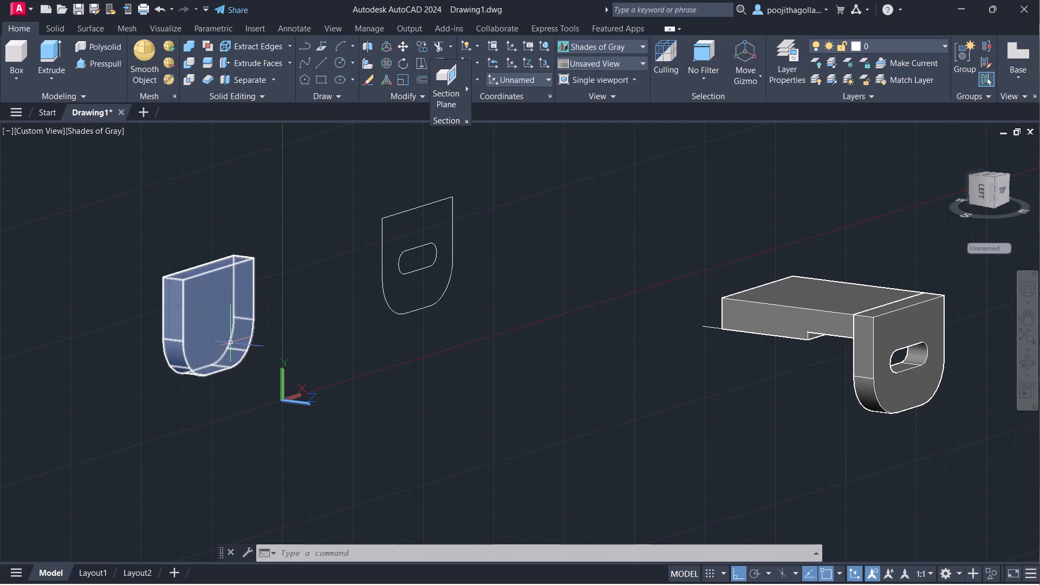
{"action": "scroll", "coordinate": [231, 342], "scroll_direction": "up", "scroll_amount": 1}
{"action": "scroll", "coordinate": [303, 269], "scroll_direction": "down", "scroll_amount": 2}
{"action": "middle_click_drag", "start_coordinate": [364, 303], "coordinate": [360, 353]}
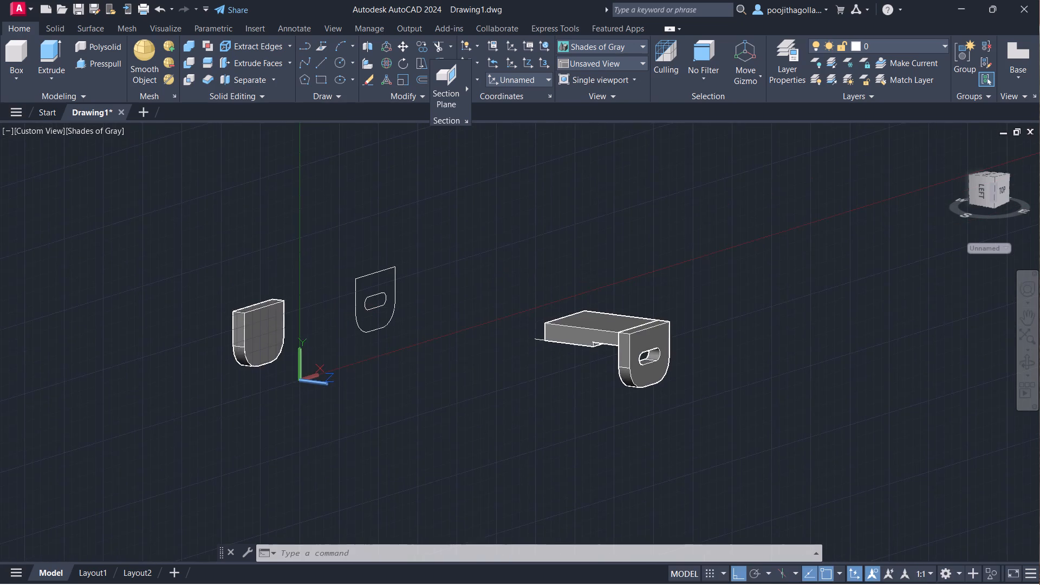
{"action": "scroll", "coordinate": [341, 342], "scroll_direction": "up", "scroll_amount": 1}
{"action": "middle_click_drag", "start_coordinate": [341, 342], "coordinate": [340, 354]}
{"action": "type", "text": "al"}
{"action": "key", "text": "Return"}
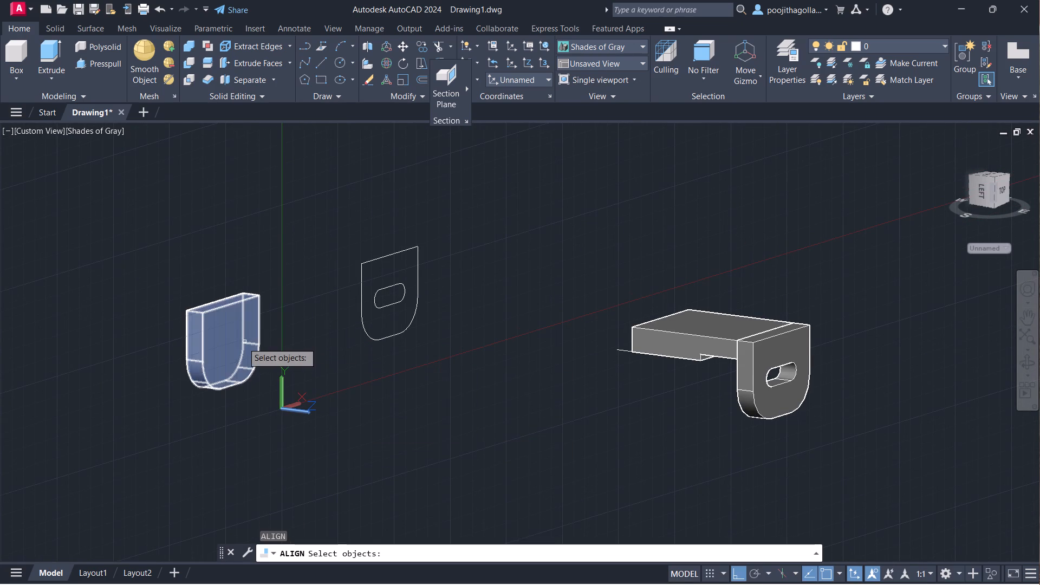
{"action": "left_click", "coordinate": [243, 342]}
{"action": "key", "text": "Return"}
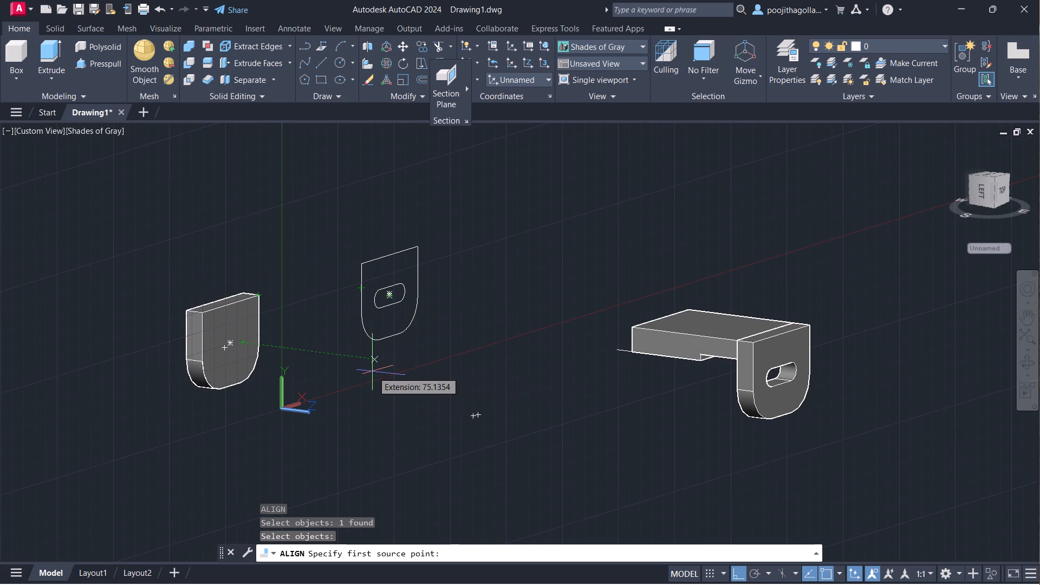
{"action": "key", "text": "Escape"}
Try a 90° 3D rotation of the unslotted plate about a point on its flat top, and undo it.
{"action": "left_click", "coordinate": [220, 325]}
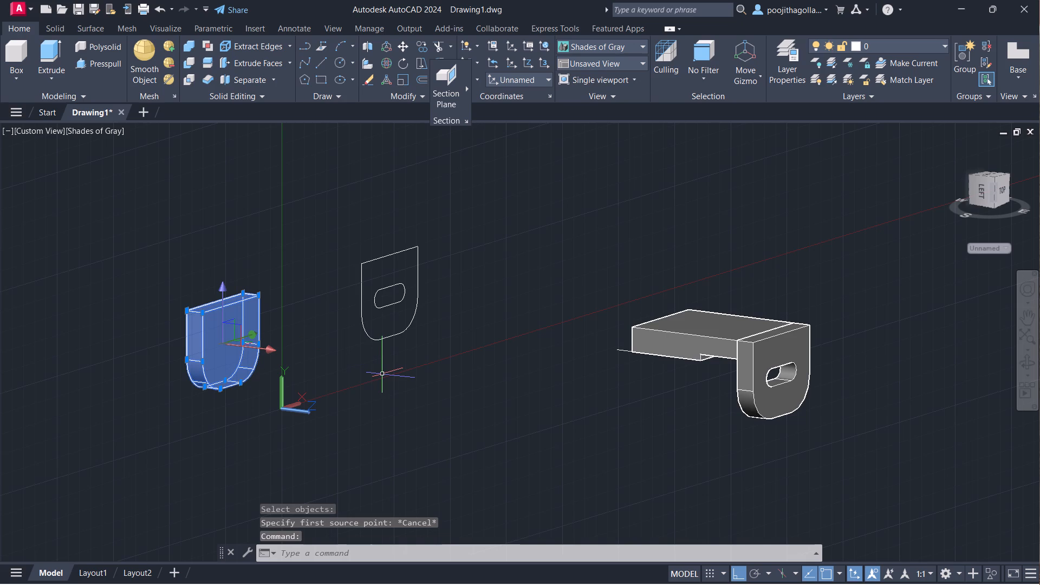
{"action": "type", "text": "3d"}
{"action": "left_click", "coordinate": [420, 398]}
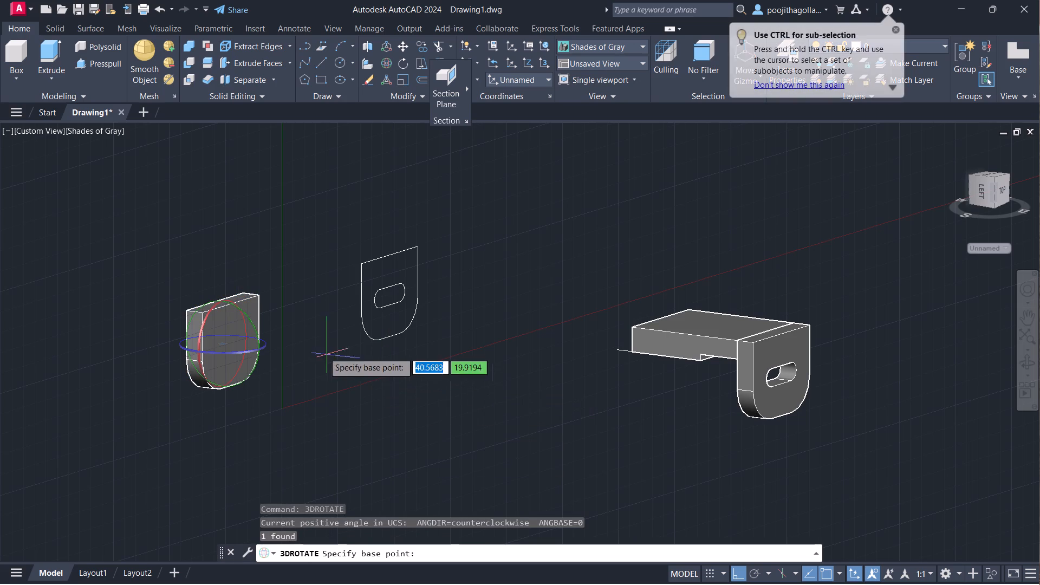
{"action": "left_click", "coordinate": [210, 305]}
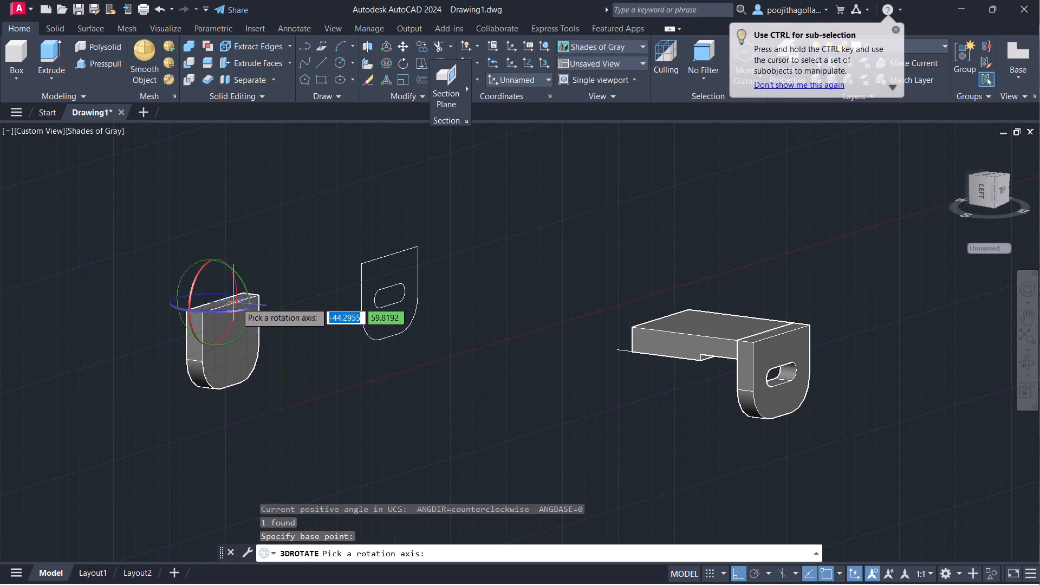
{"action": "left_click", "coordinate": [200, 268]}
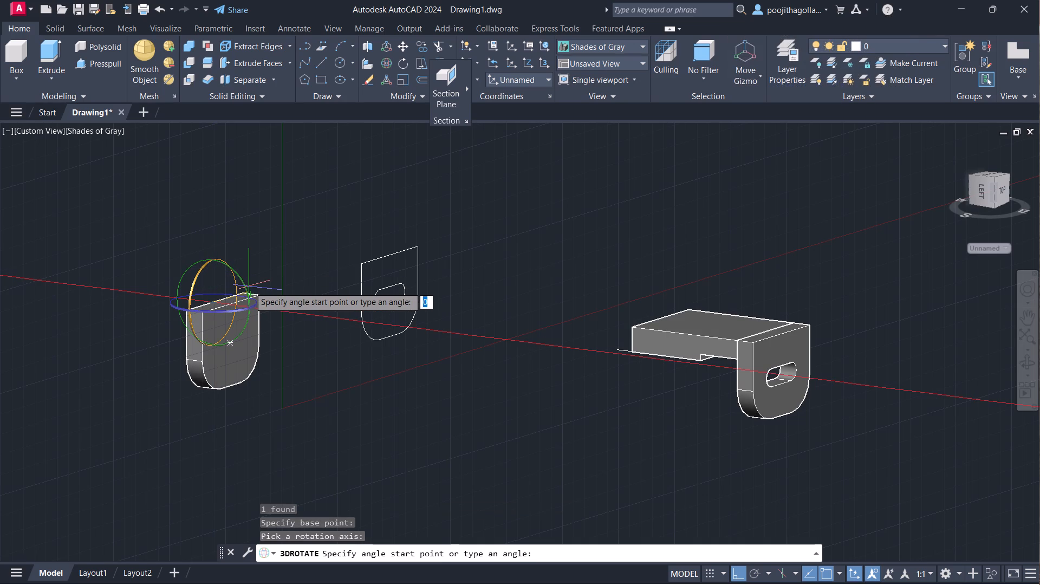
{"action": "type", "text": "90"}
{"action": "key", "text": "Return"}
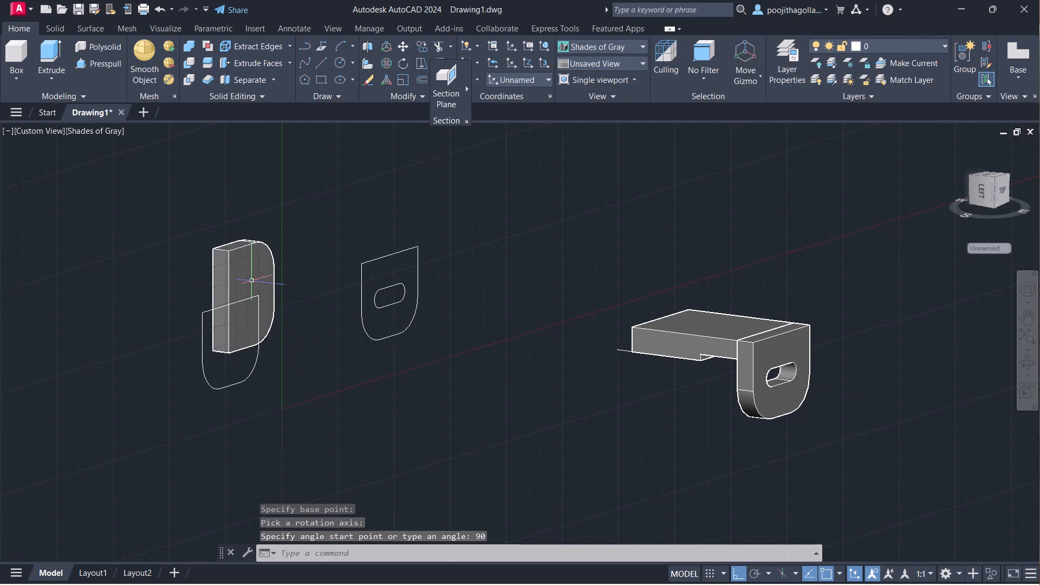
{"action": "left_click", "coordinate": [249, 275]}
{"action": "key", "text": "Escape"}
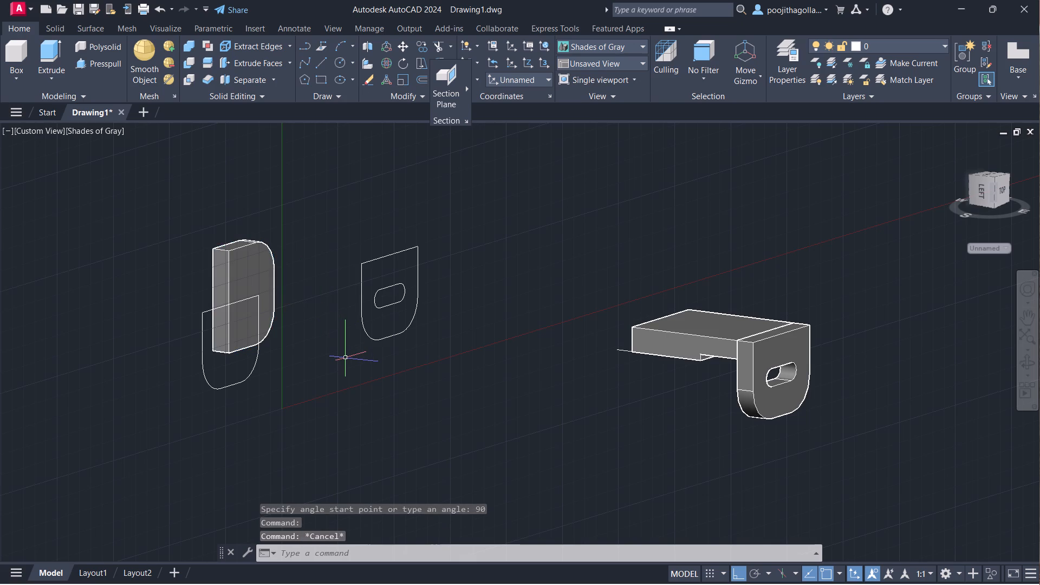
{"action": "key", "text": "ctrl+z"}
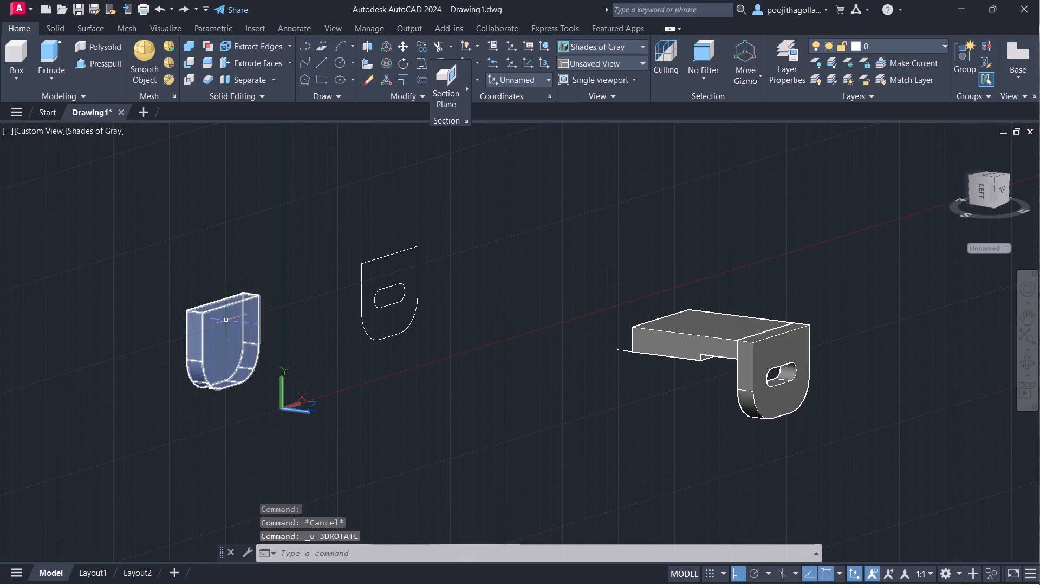
Turn the unslotted plate upside down in its own plane with 3DROTATE, so its rounded end points up.
{"action": "type", "text": "3d"}
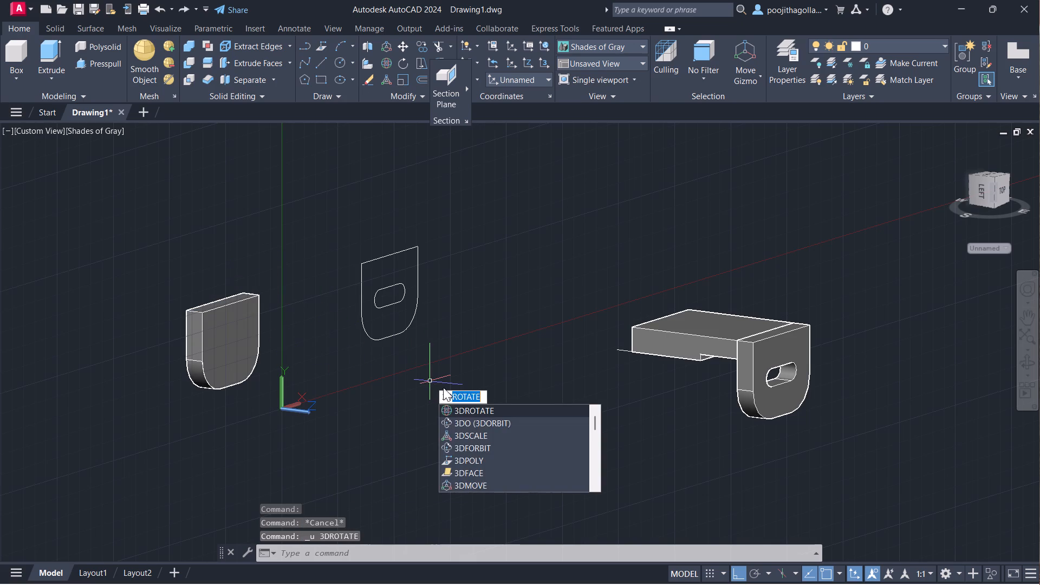
{"action": "left_click", "coordinate": [471, 413]}
{"action": "left_click", "coordinate": [243, 333]}
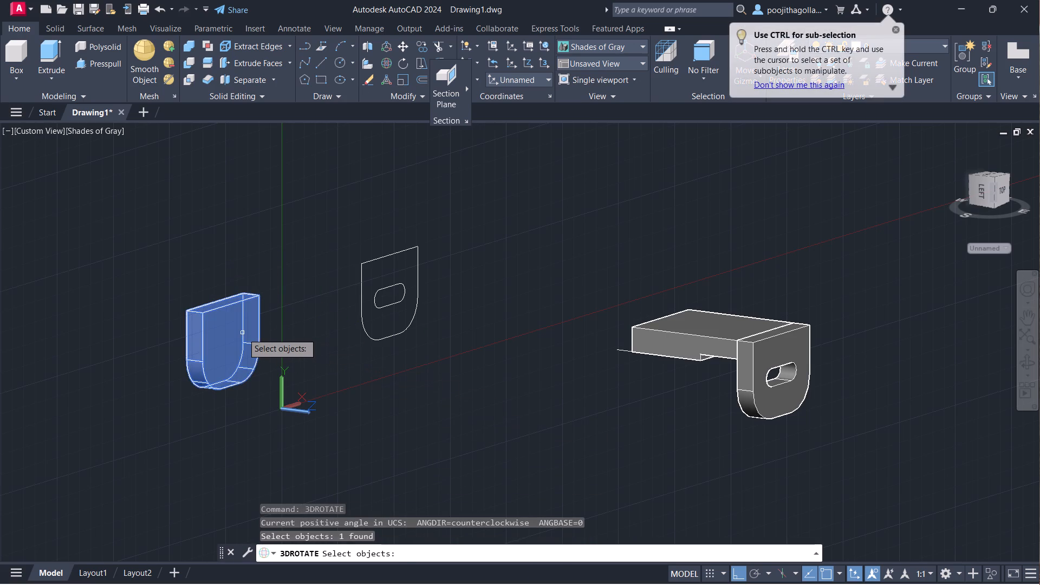
{"action": "key", "text": "Return"}
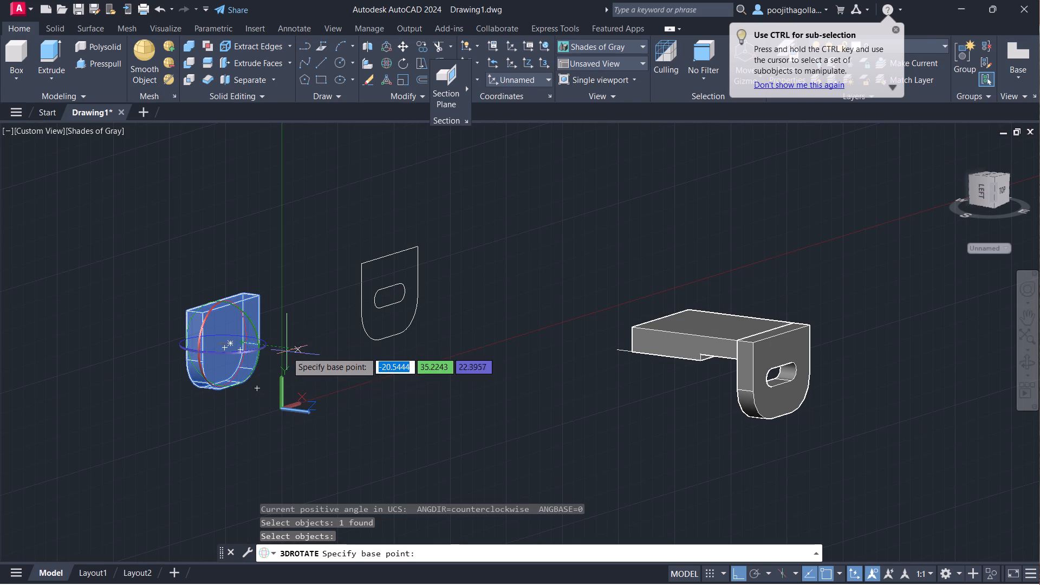
{"action": "left_click", "coordinate": [256, 350]}
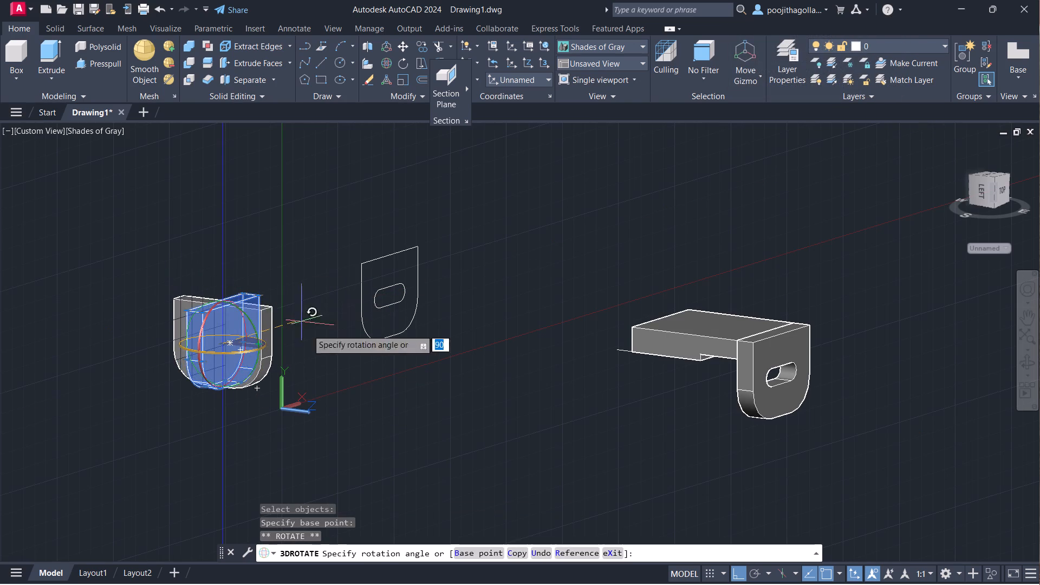
{"action": "key", "text": "Escape"}
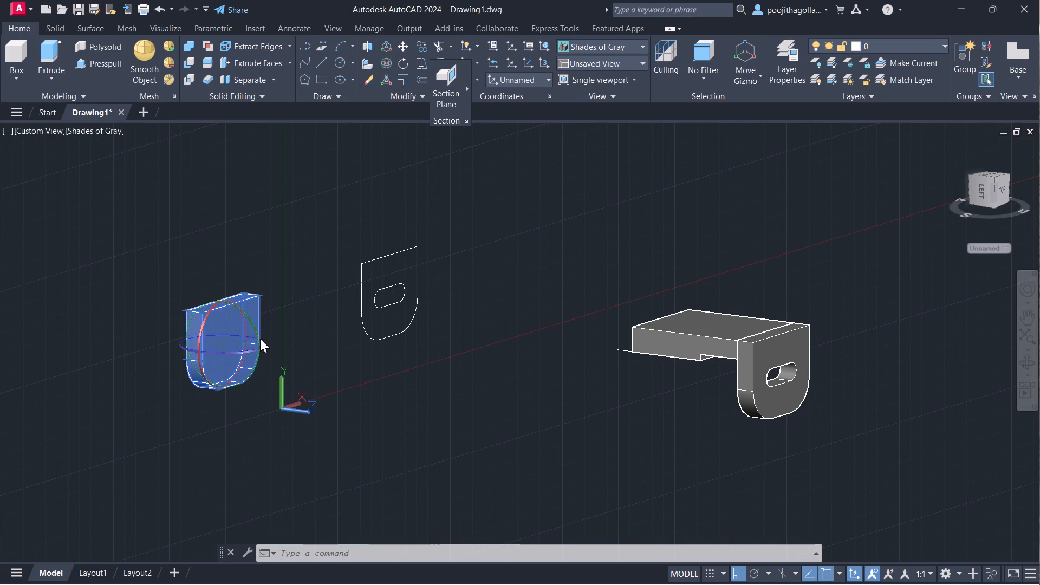
{"action": "left_click", "coordinate": [251, 325]}
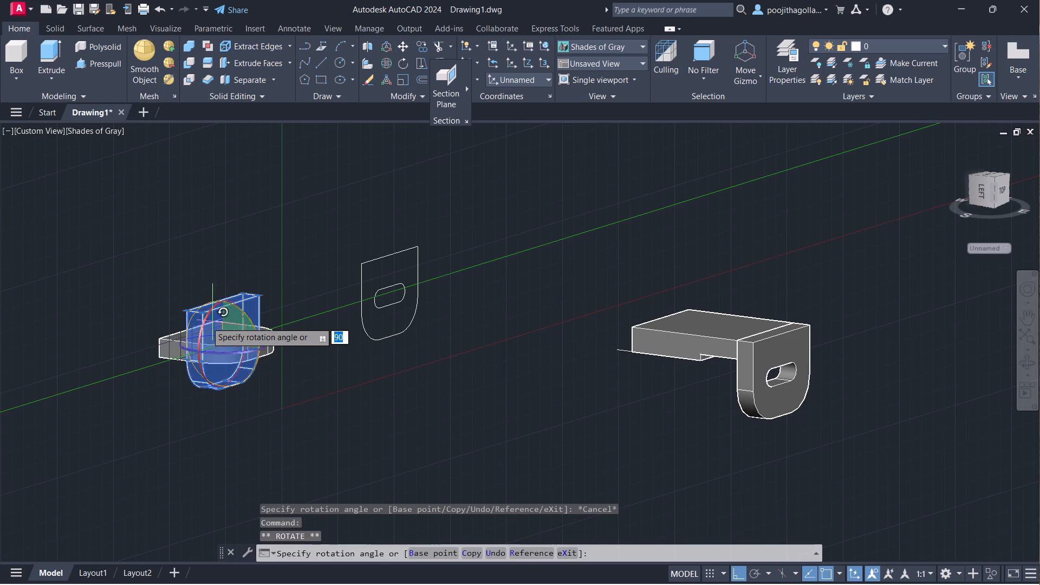
{"action": "left_click", "coordinate": [173, 330]}
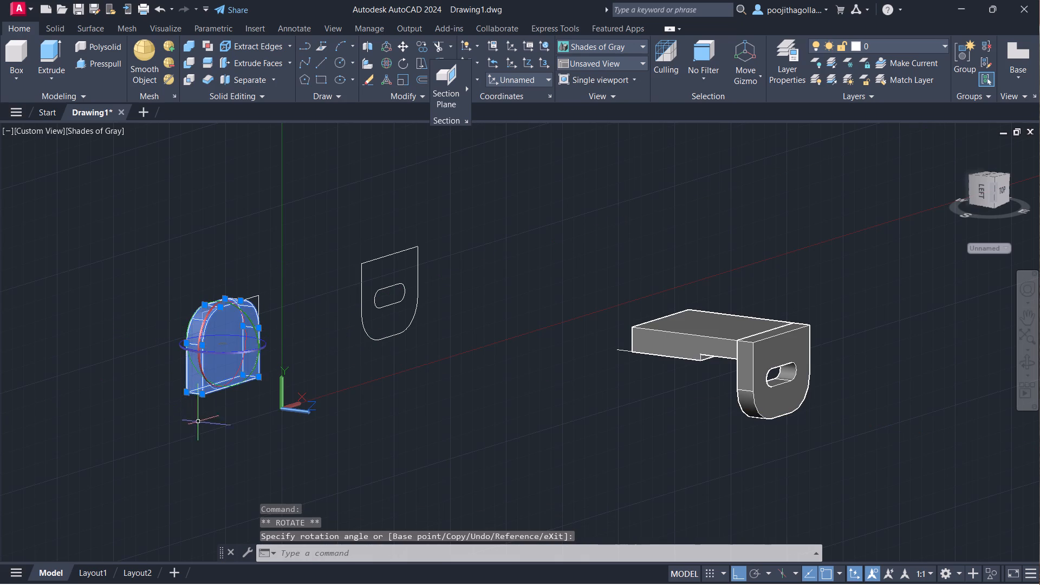
{"action": "key", "text": "Escape"}
Move the unslotted plate by its lower front corner onto the bottom corner of the base's free end, standing upright against it.
{"action": "middle_click_drag", "start_coordinate": [243, 385], "coordinate": [313, 367]}
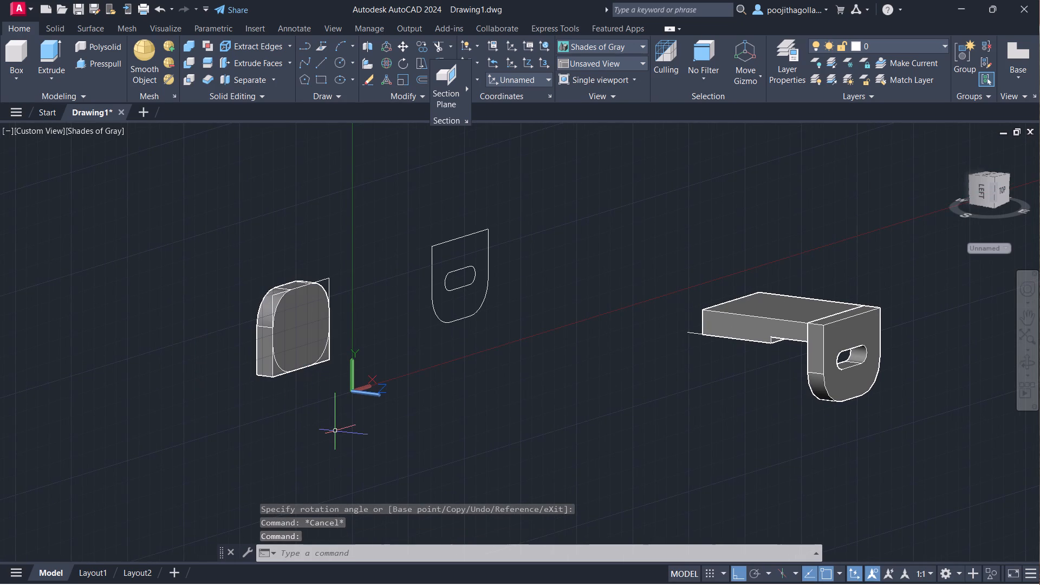
{"action": "middle_click_drag", "start_coordinate": [303, 389], "coordinate": [304, 401]}
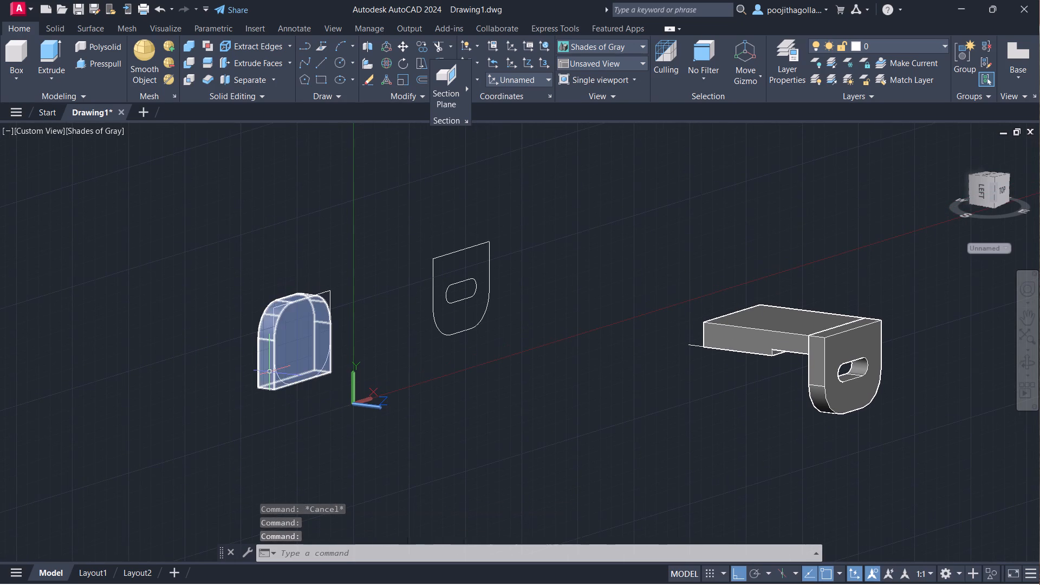
{"action": "left_click", "coordinate": [270, 370]}
{"action": "key", "text": "m"}
{"action": "key", "text": "Return"}
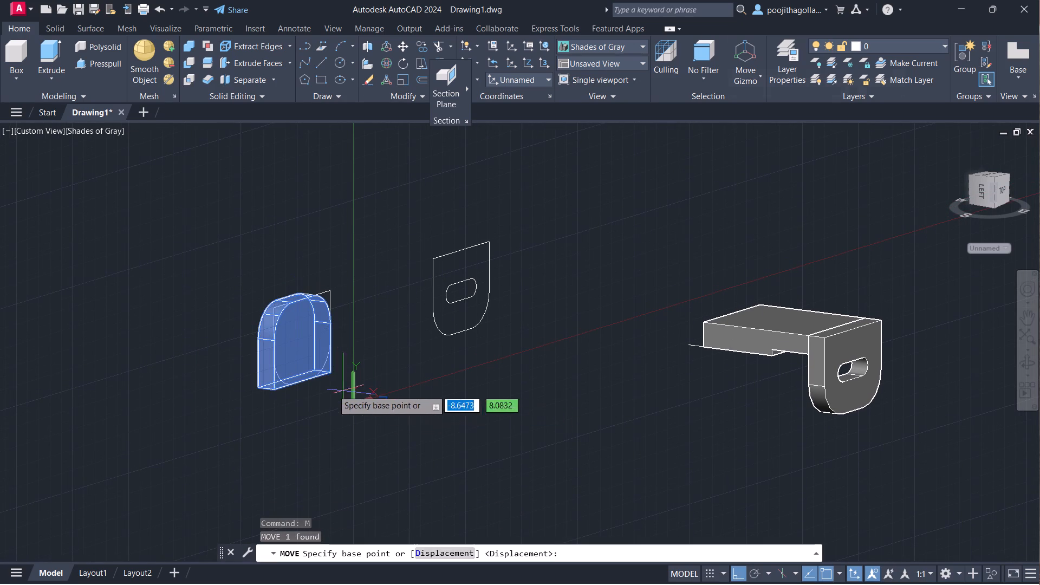
{"action": "left_click", "coordinate": [273, 383]}
{"action": "scroll", "coordinate": [595, 360], "scroll_direction": "up", "scroll_amount": 1}
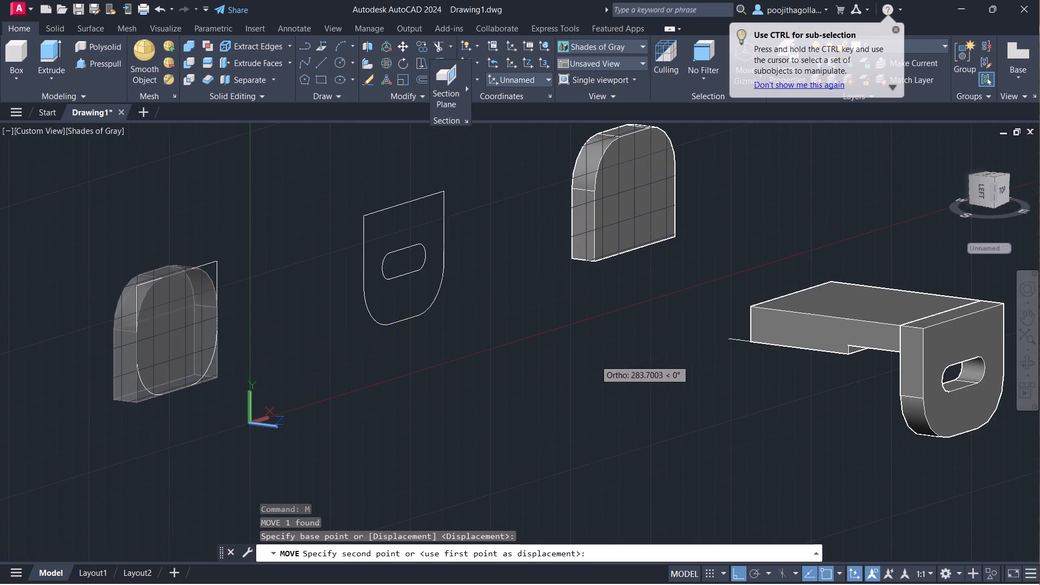
{"action": "scroll", "coordinate": [630, 378], "scroll_direction": "up", "scroll_amount": 1}
{"action": "middle_click_drag", "start_coordinate": [630, 378], "coordinate": [545, 394]}
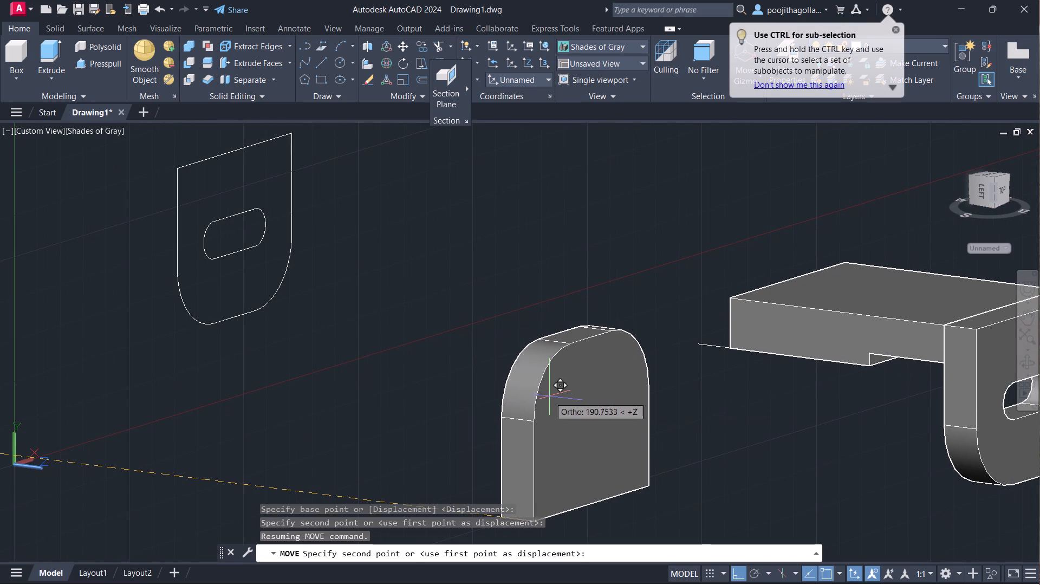
{"action": "left_click", "coordinate": [733, 344]}
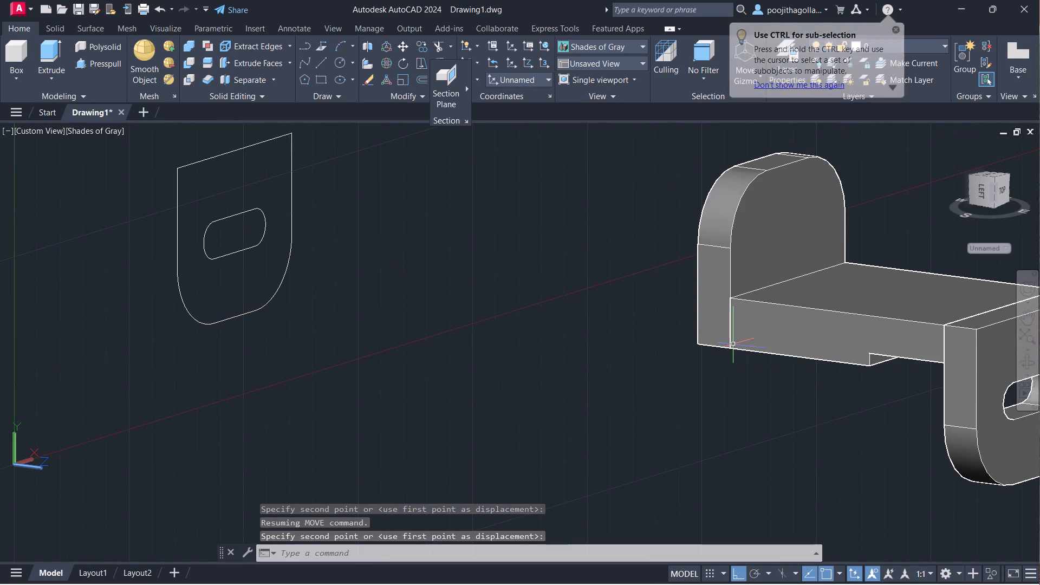
{"action": "middle_click_drag", "start_coordinate": [755, 371], "coordinate": [731, 380]}
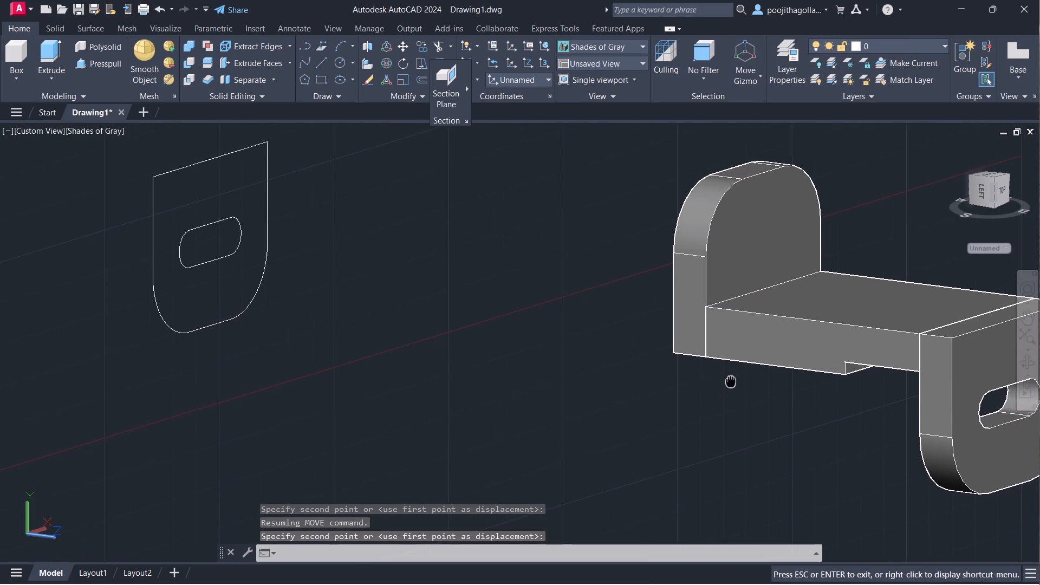
{"action": "middle_click_drag", "start_coordinate": [731, 380], "coordinate": [688, 387]}
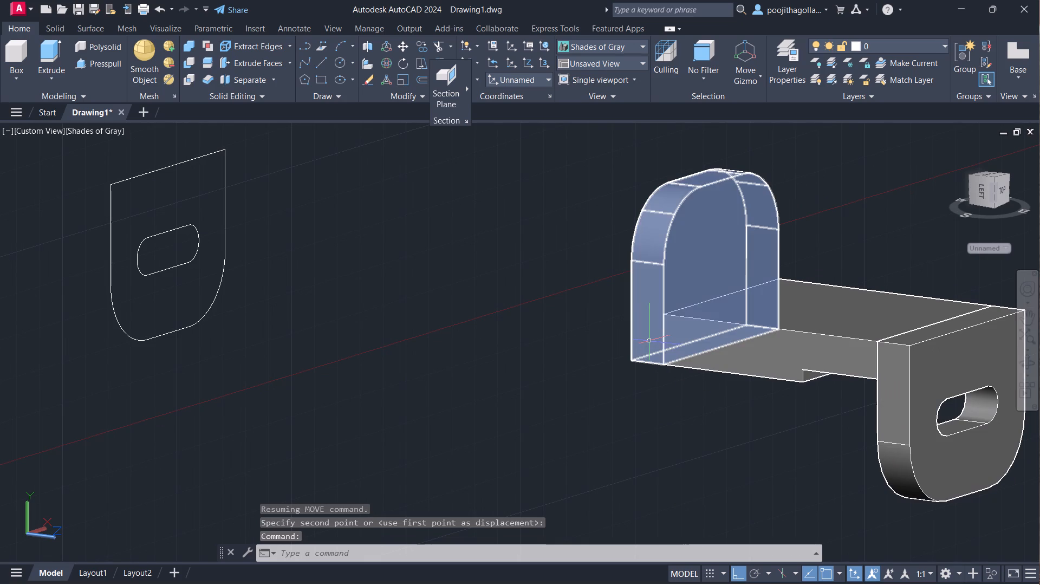
Move the upright unslotted plate 9 units along the base by its bottom outer corner, making its outer face flush with the base's end.
{"action": "left_click", "coordinate": [649, 341]}
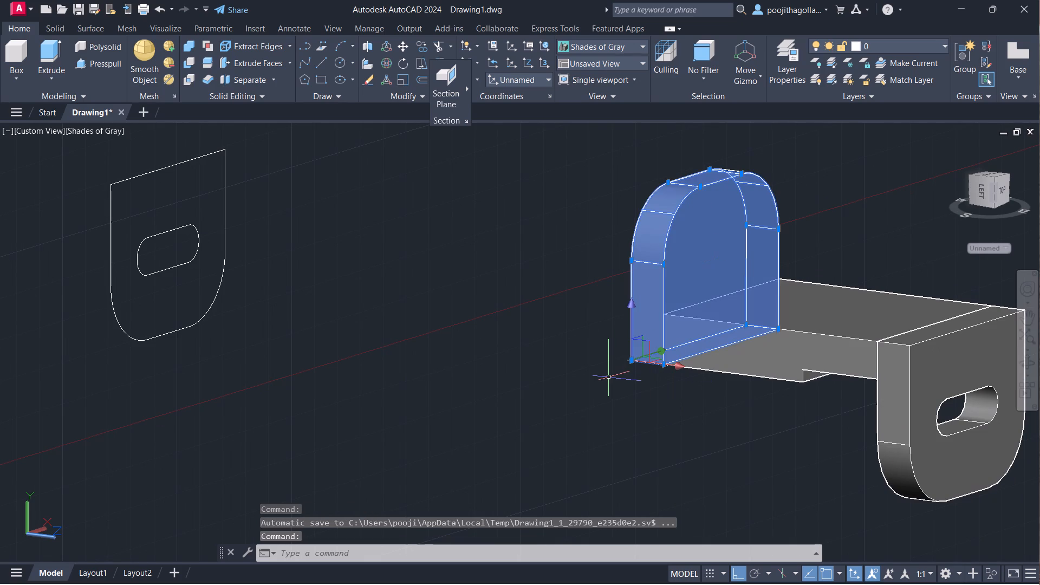
{"action": "key", "text": "m"}
{"action": "key", "text": "Return"}
{"action": "left_click", "coordinate": [633, 357]}
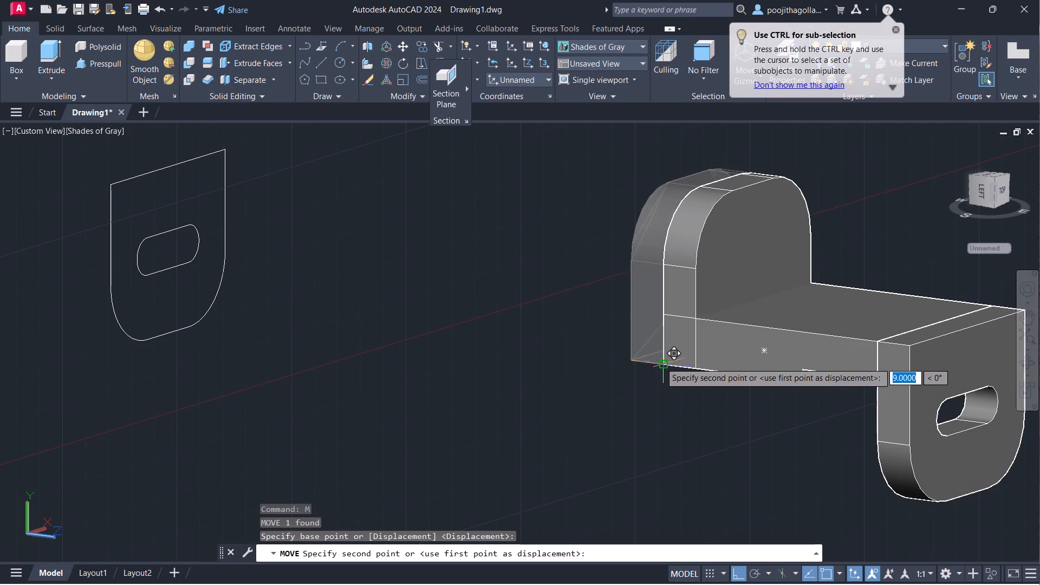
{"action": "left_click", "coordinate": [660, 362]}
{"action": "middle_click_drag", "start_coordinate": [711, 394], "coordinate": [652, 386]}
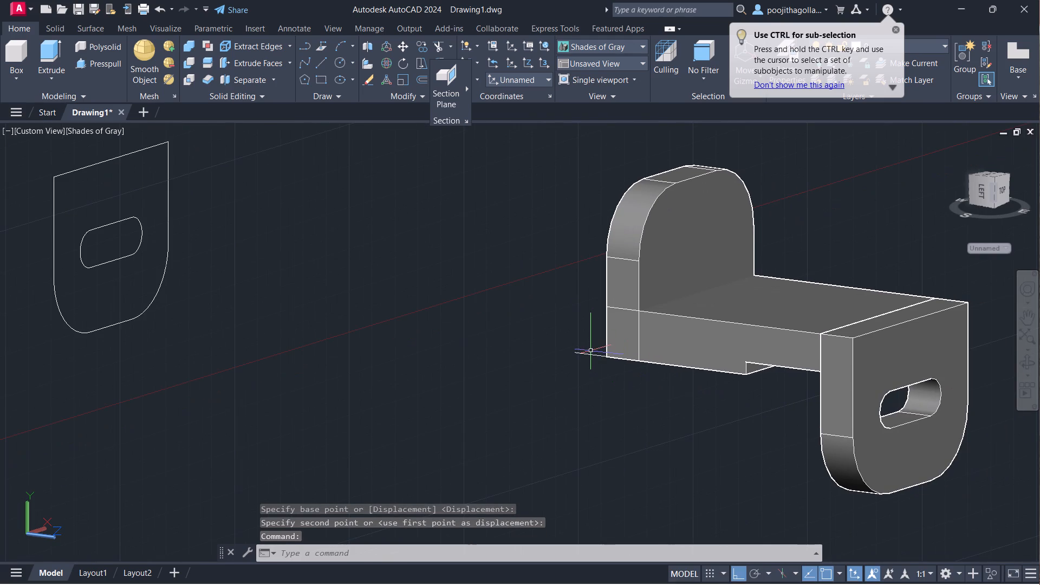
Erase the stray object beside the bottom outer corner of the unslotted plate.
{"action": "left_click", "coordinate": [586, 353]}
{"action": "key", "text": "Delete"}
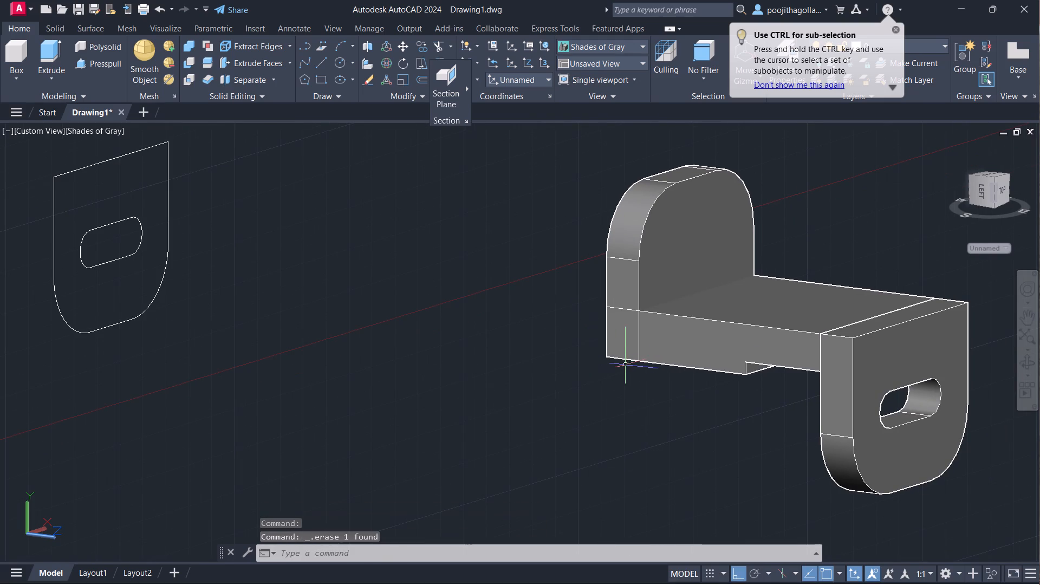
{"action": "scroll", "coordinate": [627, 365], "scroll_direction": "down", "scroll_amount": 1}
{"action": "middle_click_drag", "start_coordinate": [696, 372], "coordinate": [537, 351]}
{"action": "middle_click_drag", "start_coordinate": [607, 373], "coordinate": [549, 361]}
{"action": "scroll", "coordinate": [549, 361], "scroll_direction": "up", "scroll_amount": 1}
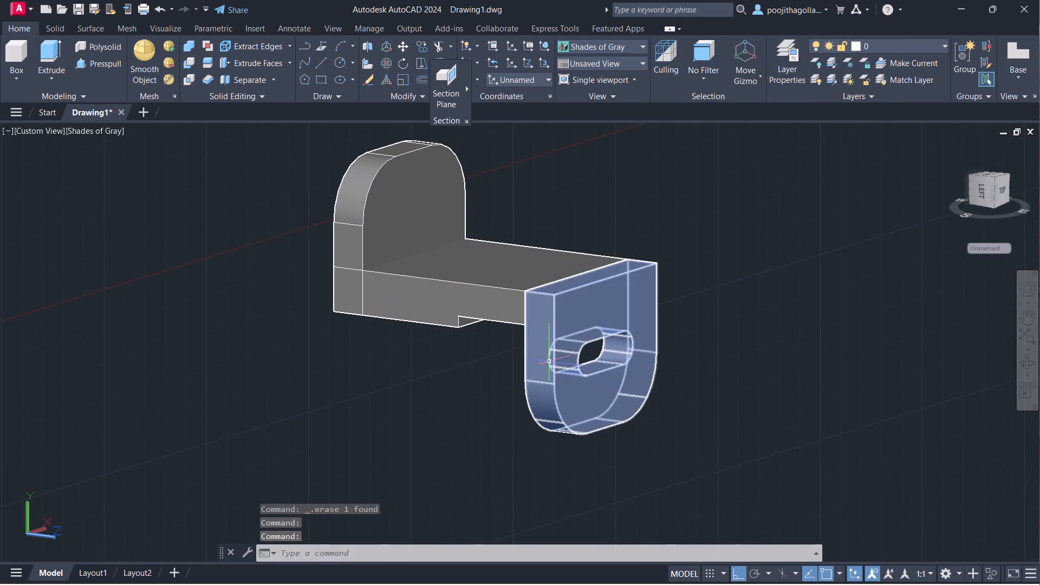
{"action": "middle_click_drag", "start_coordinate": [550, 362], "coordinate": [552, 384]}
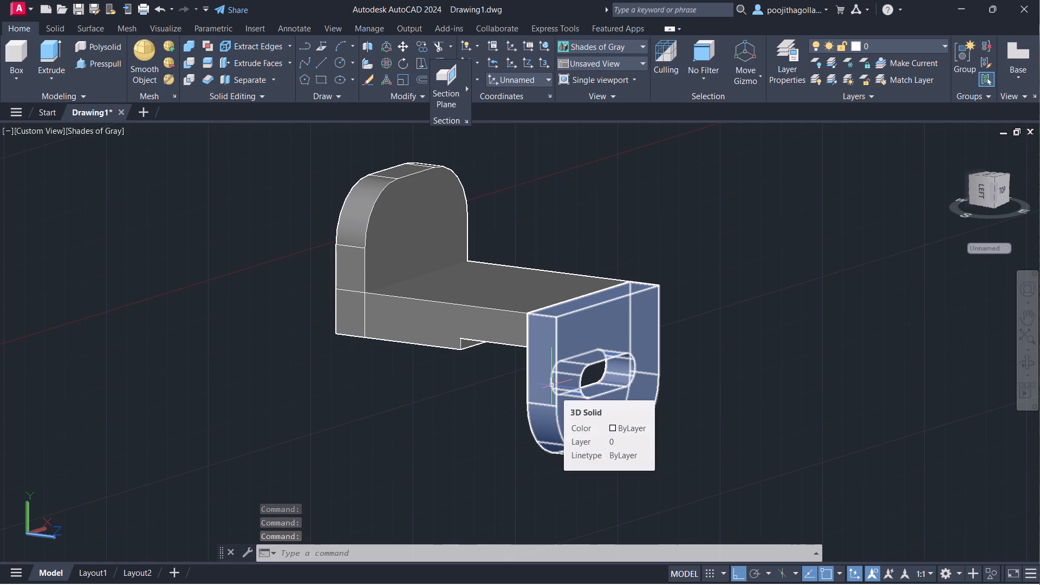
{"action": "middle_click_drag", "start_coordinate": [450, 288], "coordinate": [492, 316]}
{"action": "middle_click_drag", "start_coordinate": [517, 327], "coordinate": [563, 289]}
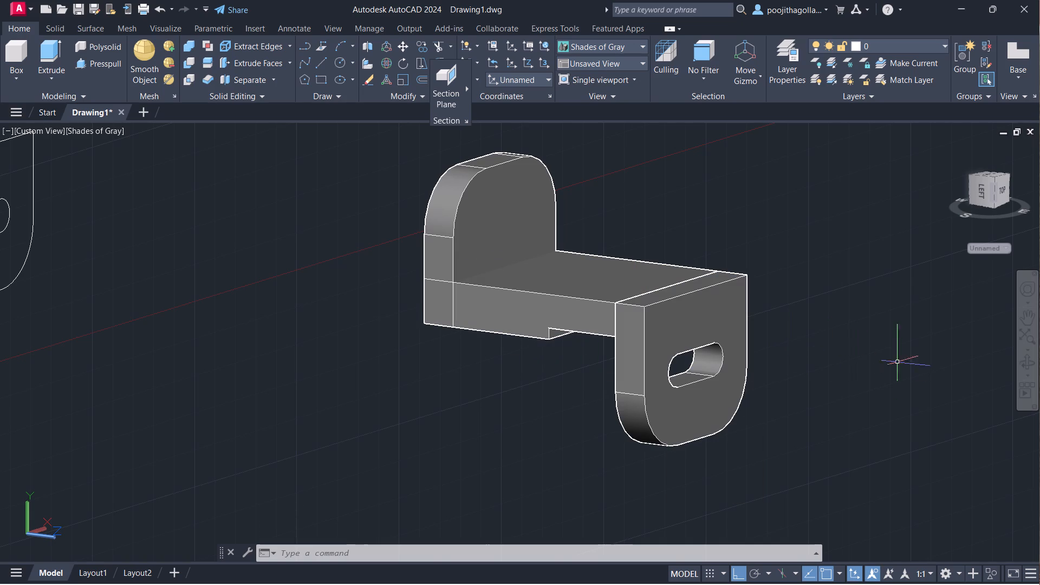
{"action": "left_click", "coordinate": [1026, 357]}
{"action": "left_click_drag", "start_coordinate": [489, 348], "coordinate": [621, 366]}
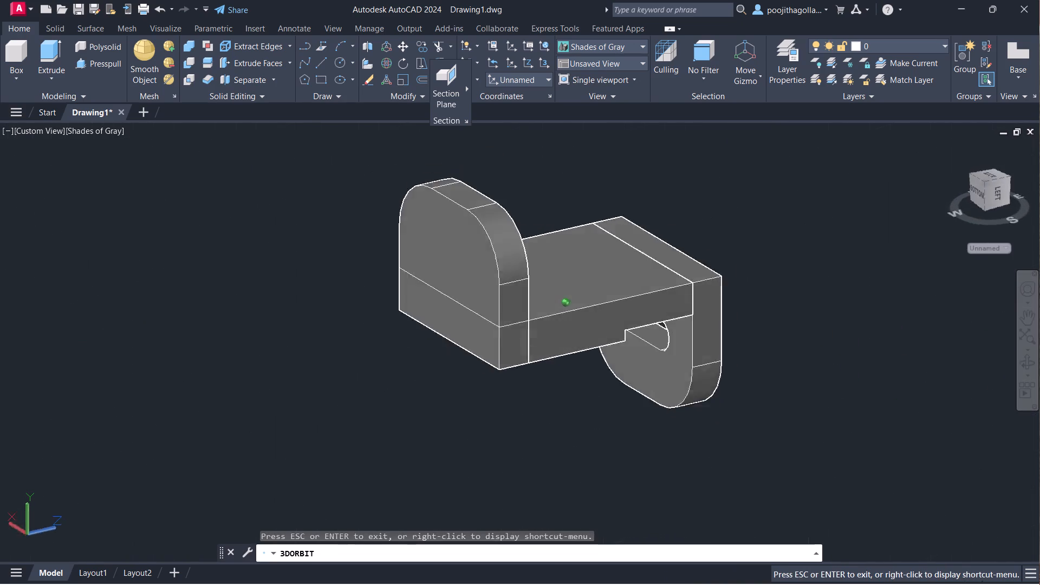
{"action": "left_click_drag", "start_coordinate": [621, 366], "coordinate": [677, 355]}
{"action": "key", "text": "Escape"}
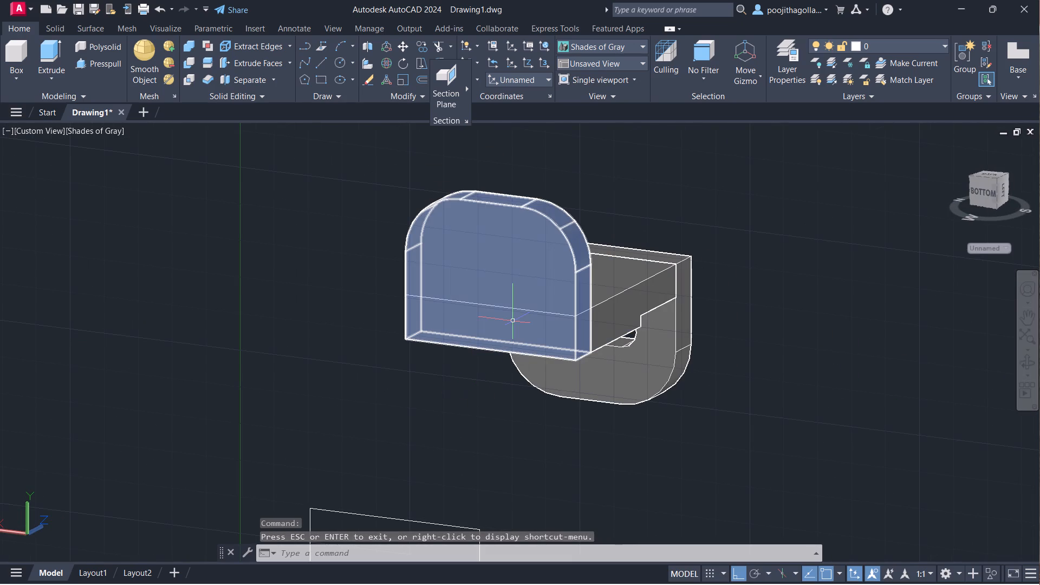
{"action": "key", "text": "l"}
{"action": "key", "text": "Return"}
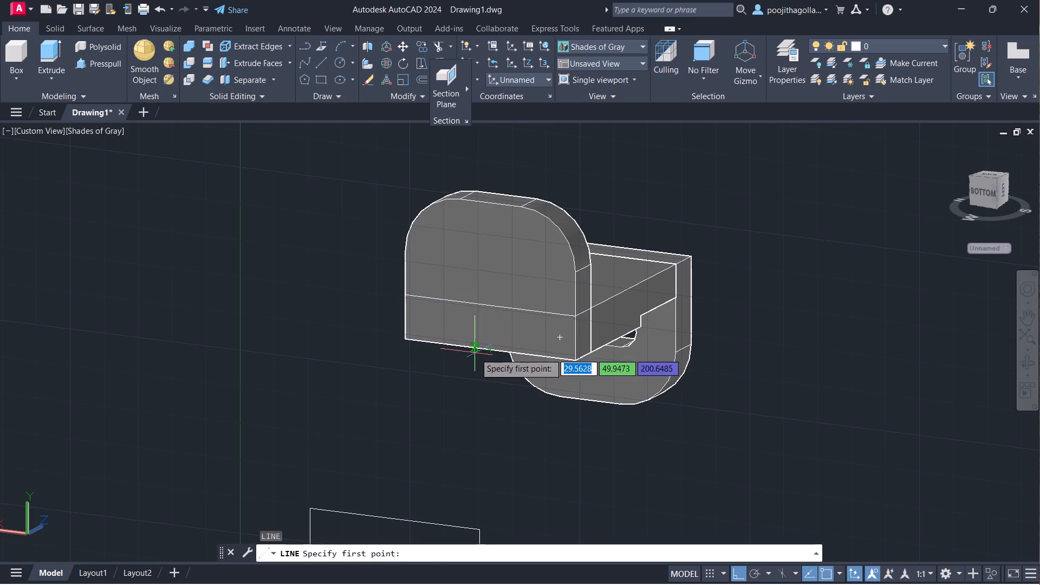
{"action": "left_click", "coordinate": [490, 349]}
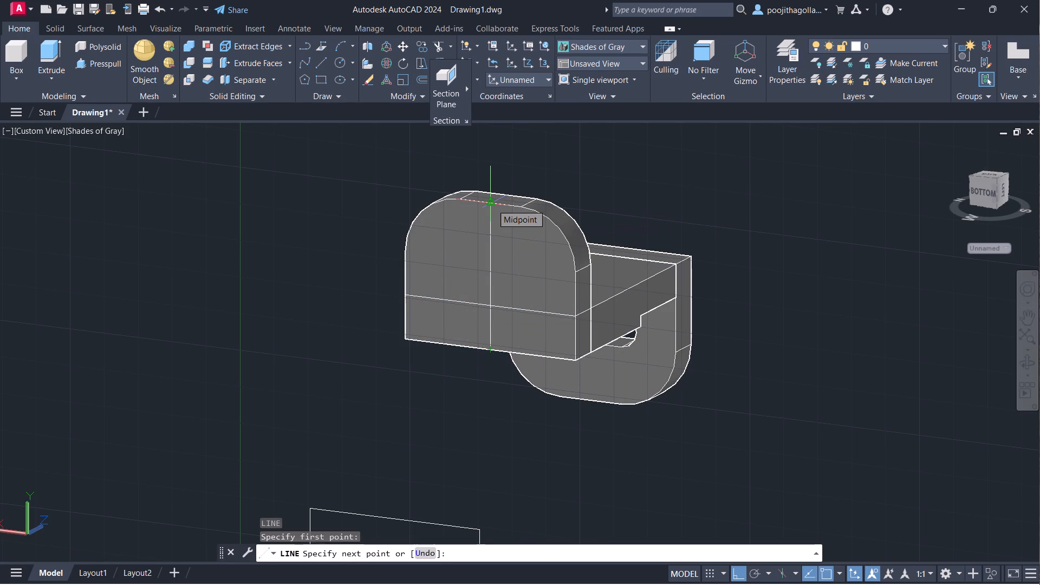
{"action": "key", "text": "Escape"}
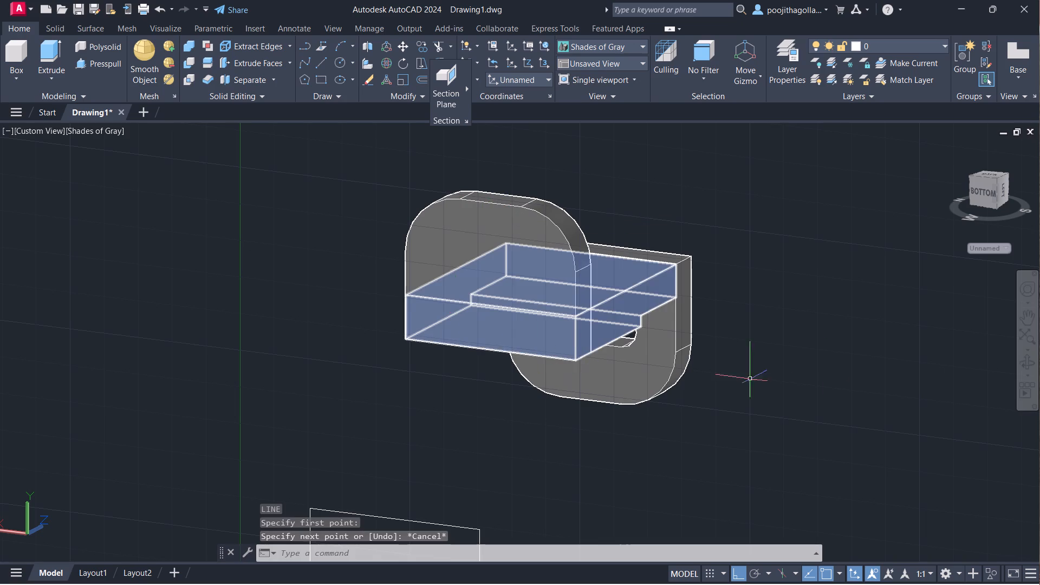
Press-pull the bottom face of the unslotted plate downward by 10.
{"action": "left_click", "coordinate": [1020, 364]}
{"action": "left_click_drag", "start_coordinate": [734, 395], "coordinate": [726, 271]}
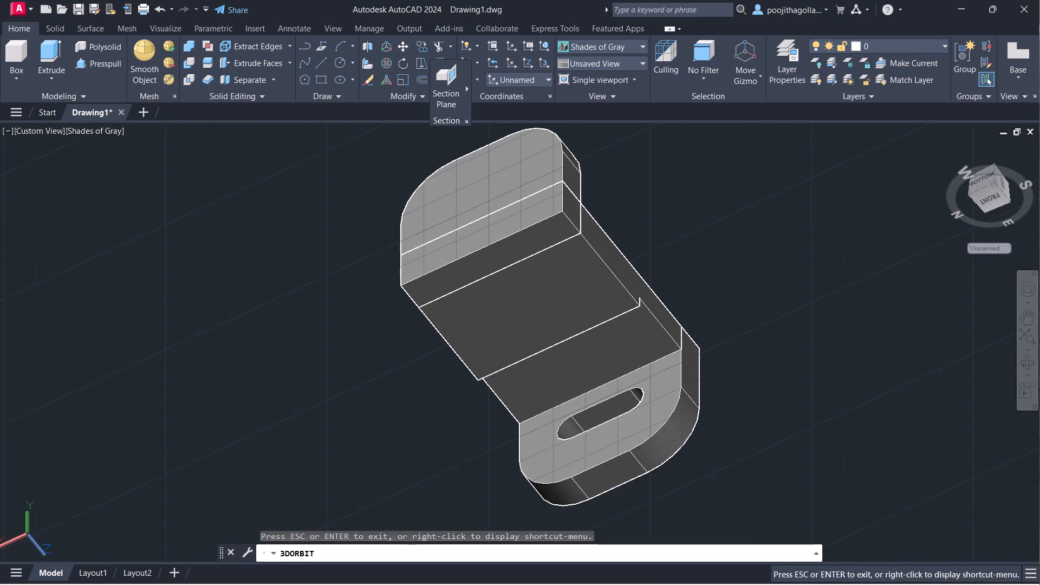
{"action": "key", "text": "Escape"}
{"action": "left_click", "coordinate": [97, 61]}
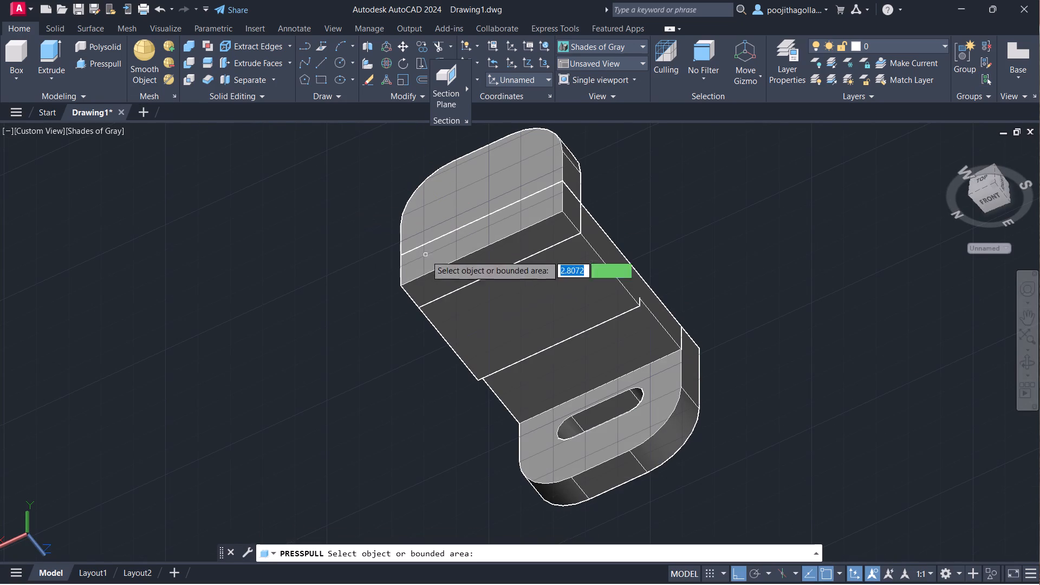
{"action": "left_click", "coordinate": [471, 261]}
{"action": "type", "text": "10"}
{"action": "key", "text": "Return"}
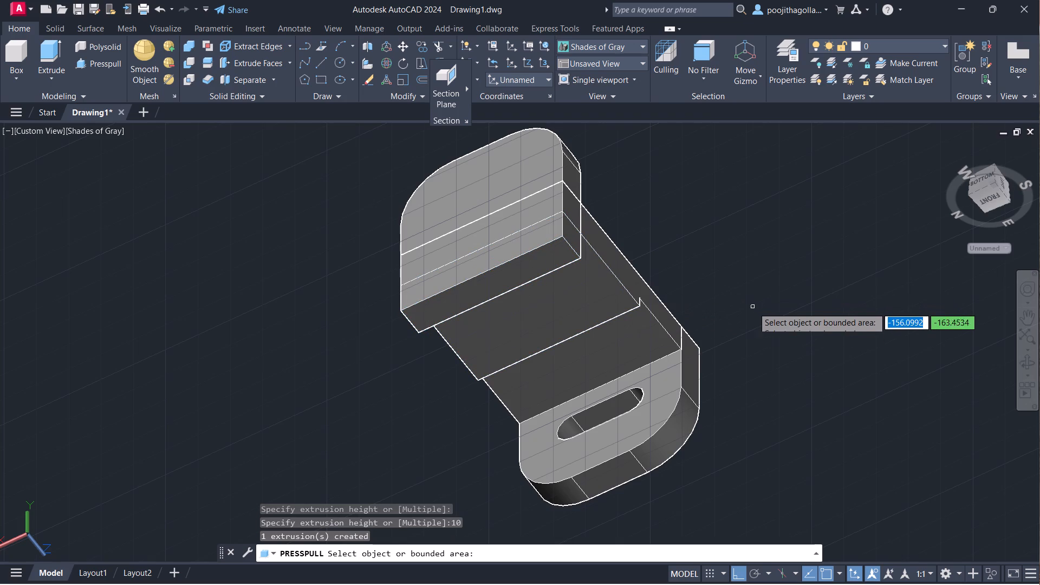
{"action": "key", "text": "Escape"}
Move the lengthened plate straight up by its inner bottom corner so its bottom sits flush with the base's underside.
{"action": "middle_click_drag", "start_coordinate": [757, 311], "coordinate": [676, 330]}
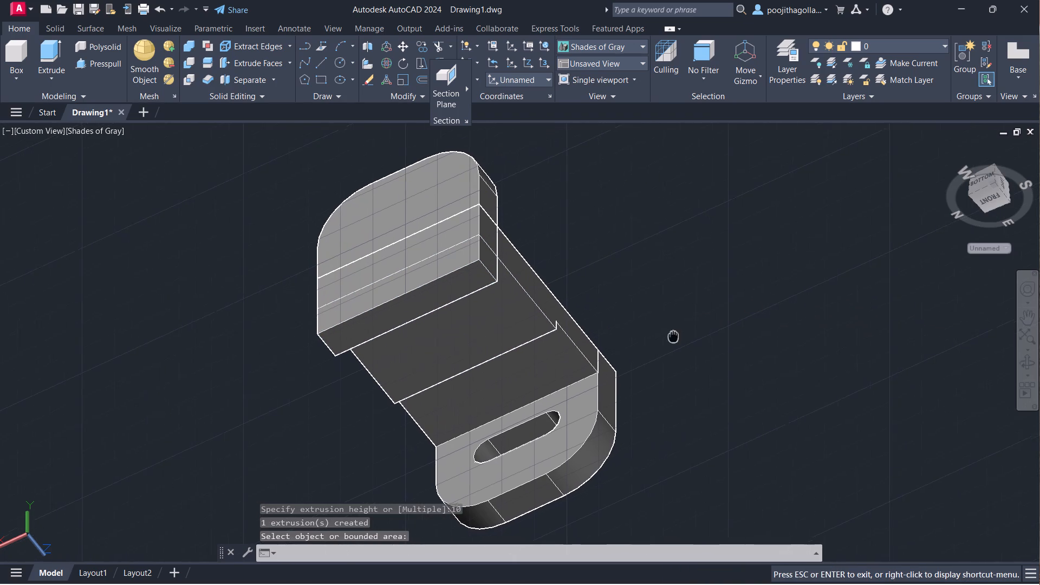
{"action": "middle_click_drag", "start_coordinate": [676, 330], "coordinate": [729, 294]}
{"action": "middle_click_drag", "start_coordinate": [705, 313], "coordinate": [645, 451], "text": "shift"}
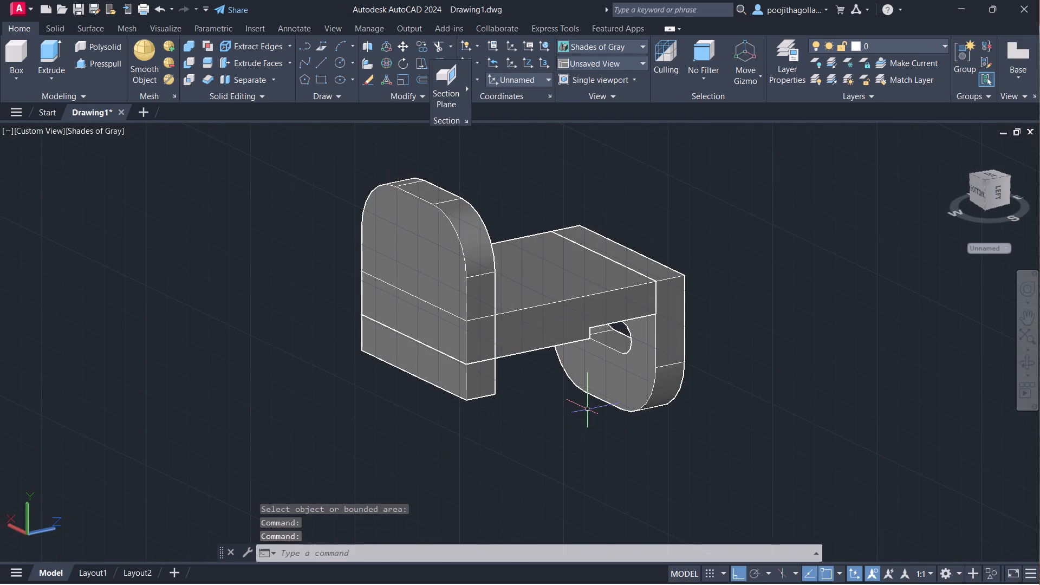
{"action": "left_click", "coordinate": [492, 382]}
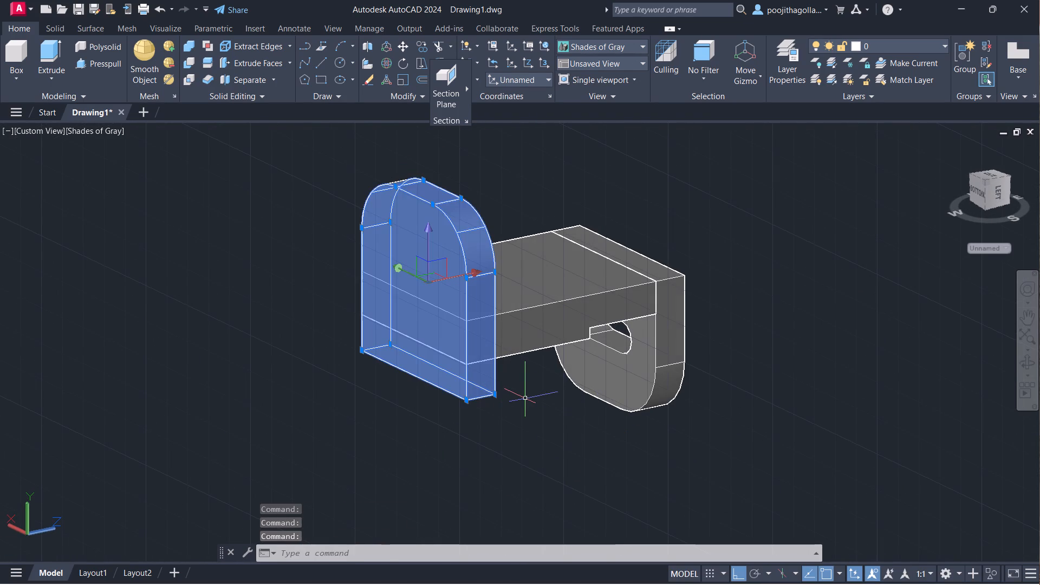
{"action": "key", "text": "m"}
{"action": "key", "text": "Return"}
{"action": "left_click", "coordinate": [497, 395]}
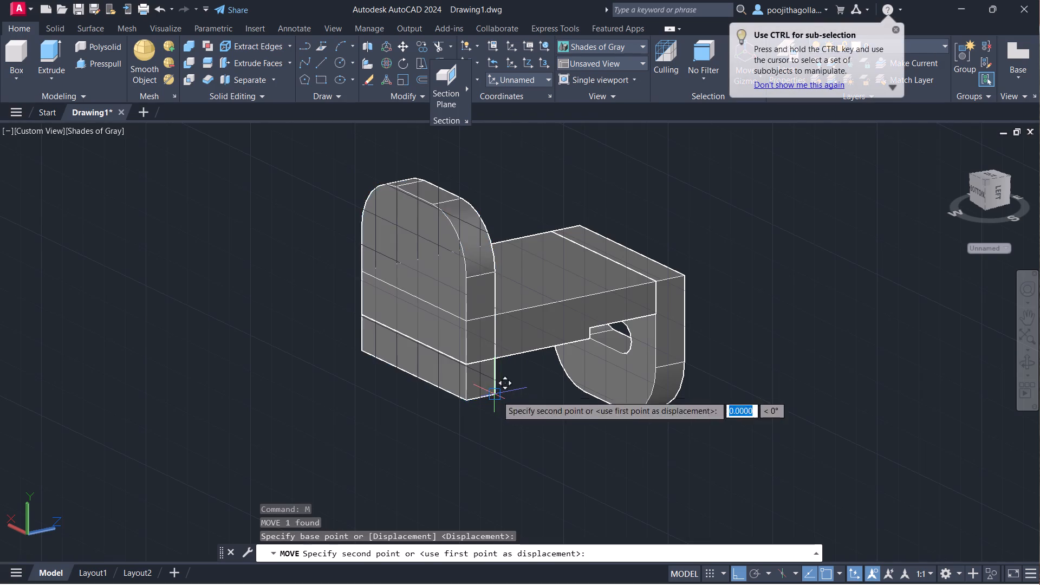
{"action": "left_click", "coordinate": [494, 359]}
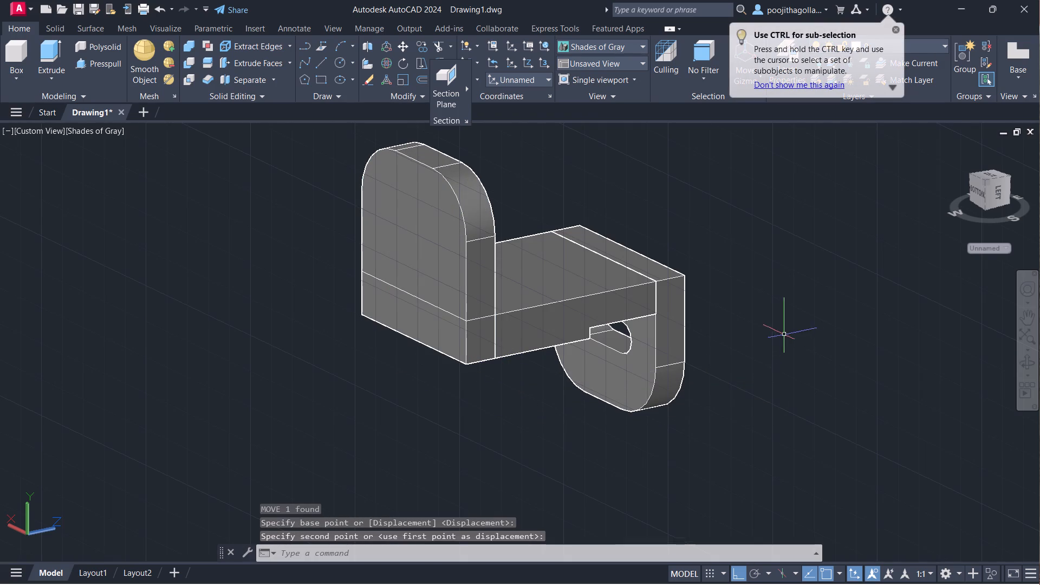
Examine how the lengthened upright plate fits the base and the slotted plate.
{"action": "middle_click_drag", "start_coordinate": [785, 333], "coordinate": [795, 338], "text": "ctrl"}
{"action": "middle_click_drag", "start_coordinate": [758, 359], "coordinate": [636, 368], "text": "shift"}
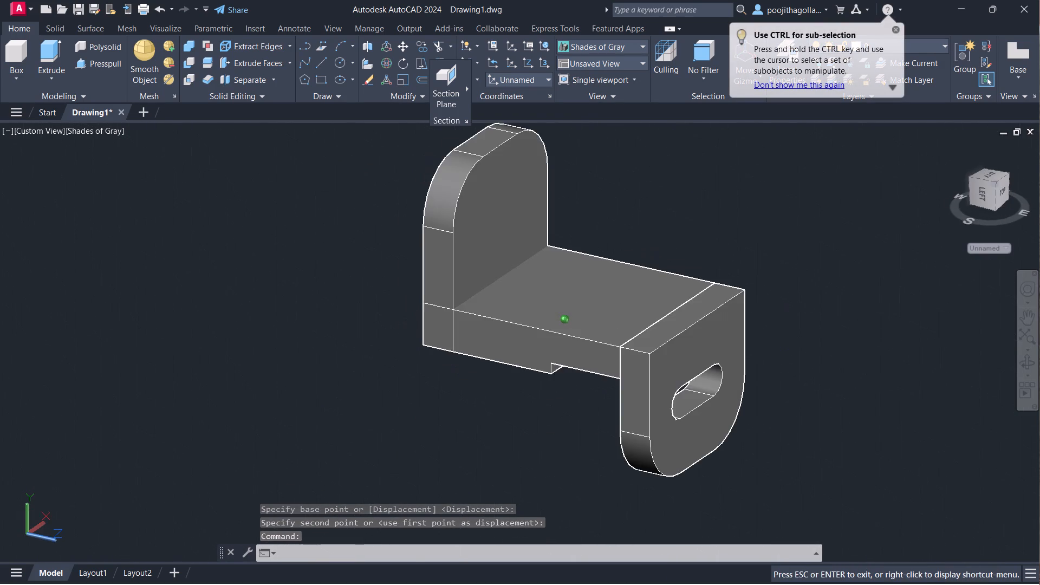
{"action": "middle_click_drag", "start_coordinate": [636, 368], "coordinate": [622, 334], "text": "shift"}
{"action": "middle_click_drag", "start_coordinate": [613, 300], "coordinate": [588, 341], "text": "shift"}
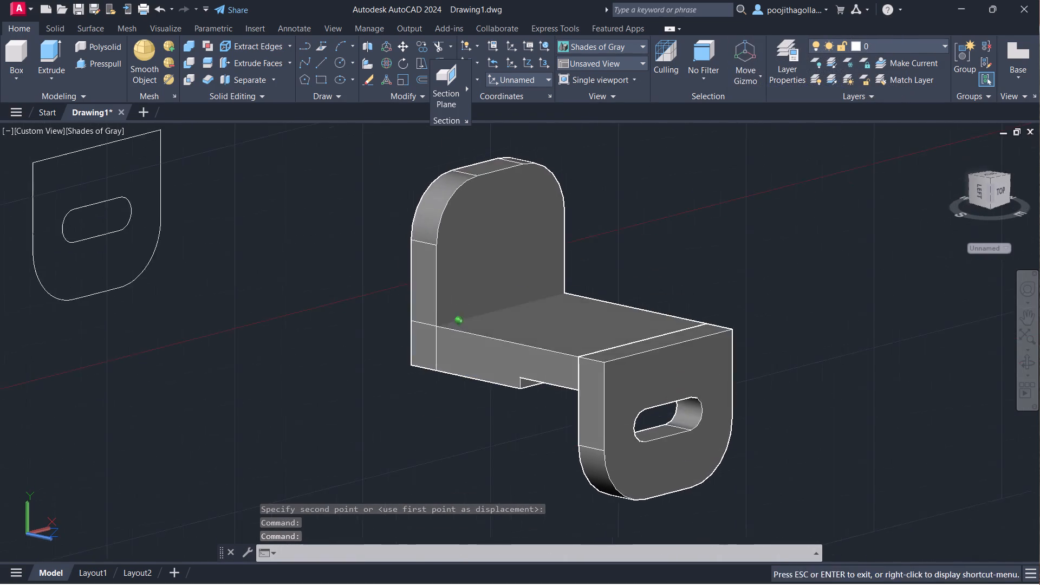
{"action": "middle_click_drag", "start_coordinate": [588, 341], "coordinate": [583, 342], "text": "shift"}
{"action": "middle_click_drag", "start_coordinate": [591, 338], "coordinate": [576, 347]}
{"action": "middle_click_drag", "start_coordinate": [611, 342], "coordinate": [616, 341], "text": "shift"}
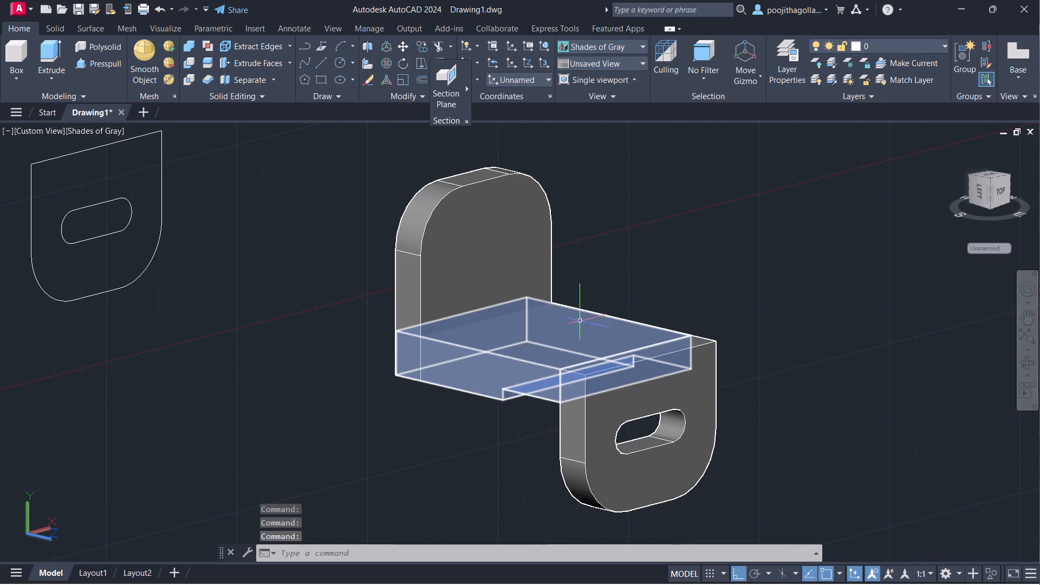
{"action": "middle_click_drag", "start_coordinate": [631, 317], "coordinate": [607, 342]}
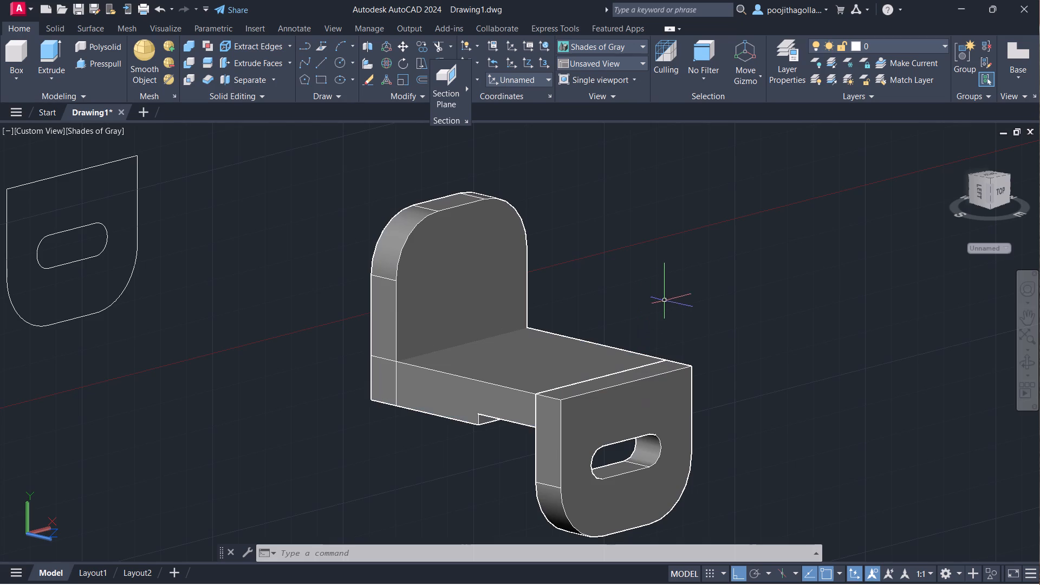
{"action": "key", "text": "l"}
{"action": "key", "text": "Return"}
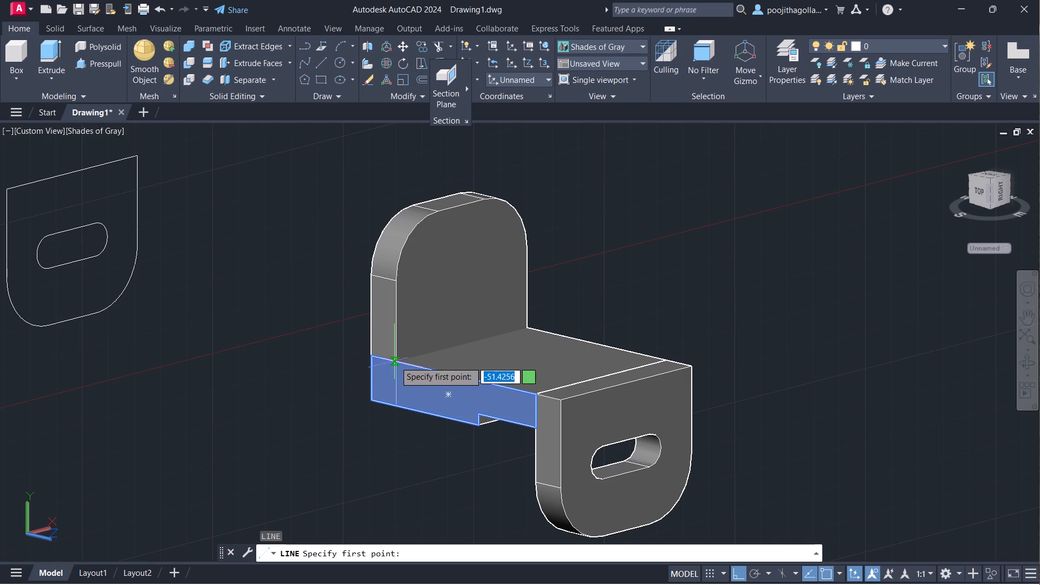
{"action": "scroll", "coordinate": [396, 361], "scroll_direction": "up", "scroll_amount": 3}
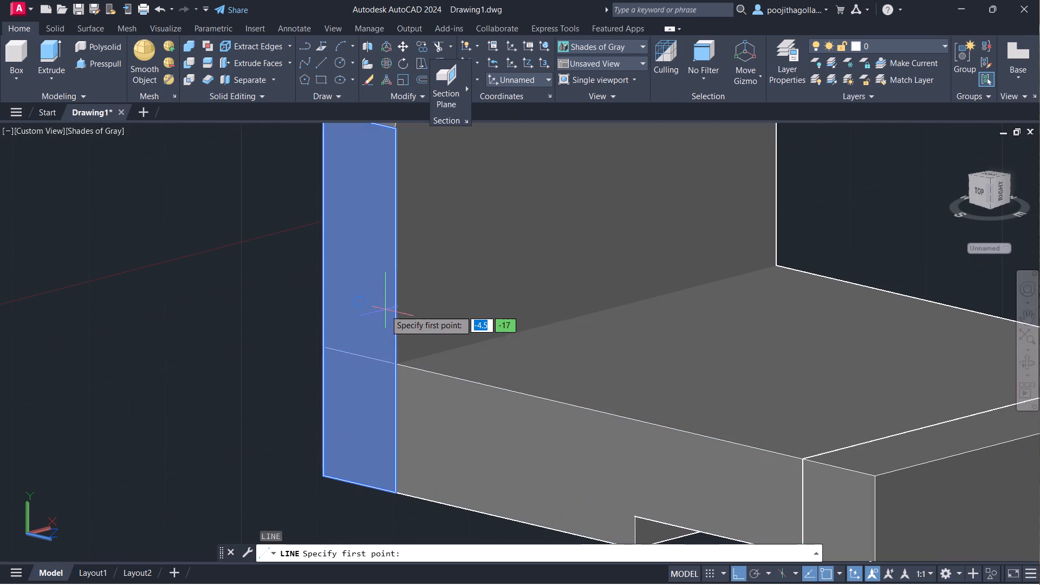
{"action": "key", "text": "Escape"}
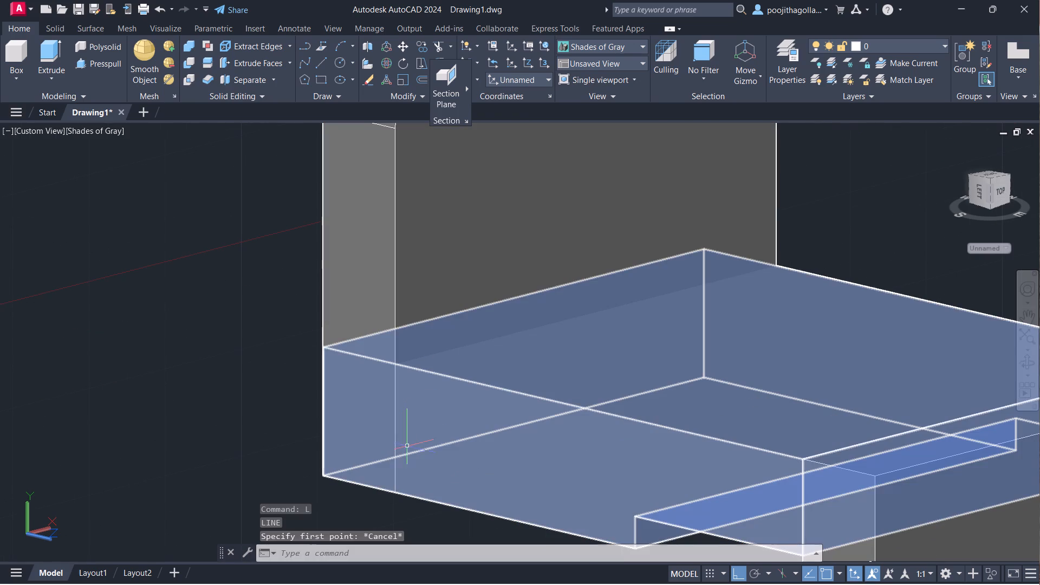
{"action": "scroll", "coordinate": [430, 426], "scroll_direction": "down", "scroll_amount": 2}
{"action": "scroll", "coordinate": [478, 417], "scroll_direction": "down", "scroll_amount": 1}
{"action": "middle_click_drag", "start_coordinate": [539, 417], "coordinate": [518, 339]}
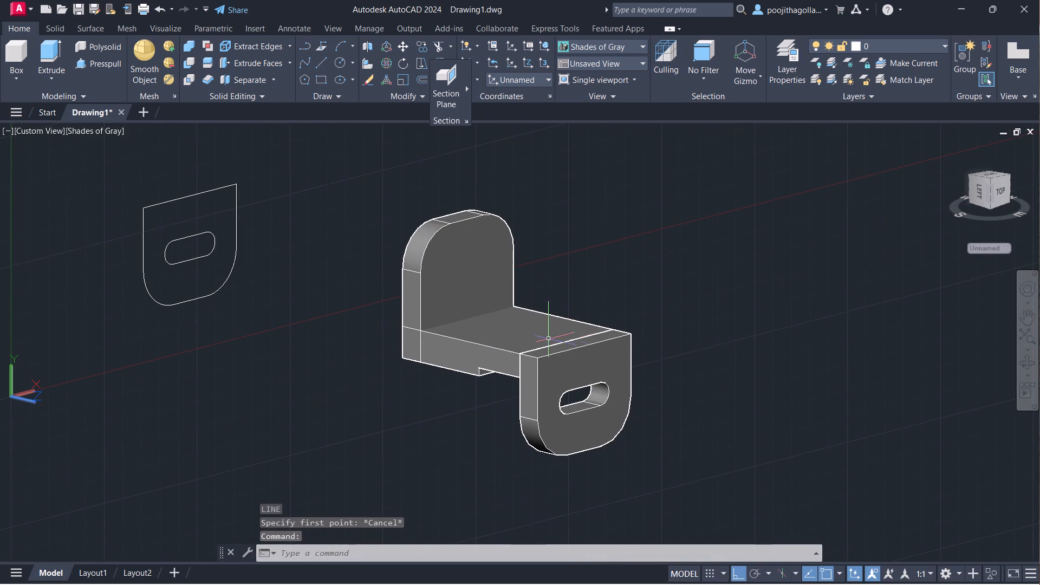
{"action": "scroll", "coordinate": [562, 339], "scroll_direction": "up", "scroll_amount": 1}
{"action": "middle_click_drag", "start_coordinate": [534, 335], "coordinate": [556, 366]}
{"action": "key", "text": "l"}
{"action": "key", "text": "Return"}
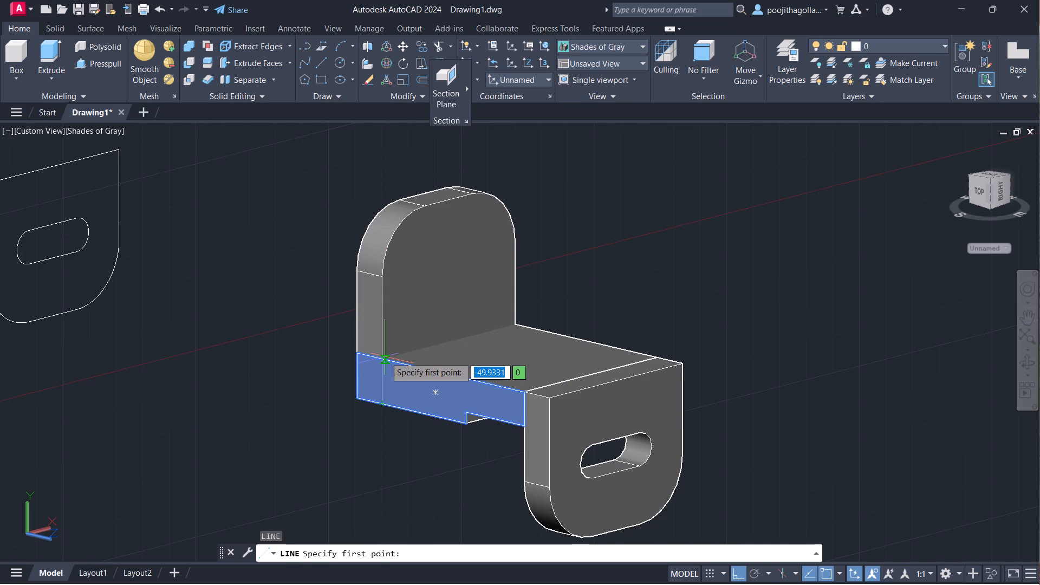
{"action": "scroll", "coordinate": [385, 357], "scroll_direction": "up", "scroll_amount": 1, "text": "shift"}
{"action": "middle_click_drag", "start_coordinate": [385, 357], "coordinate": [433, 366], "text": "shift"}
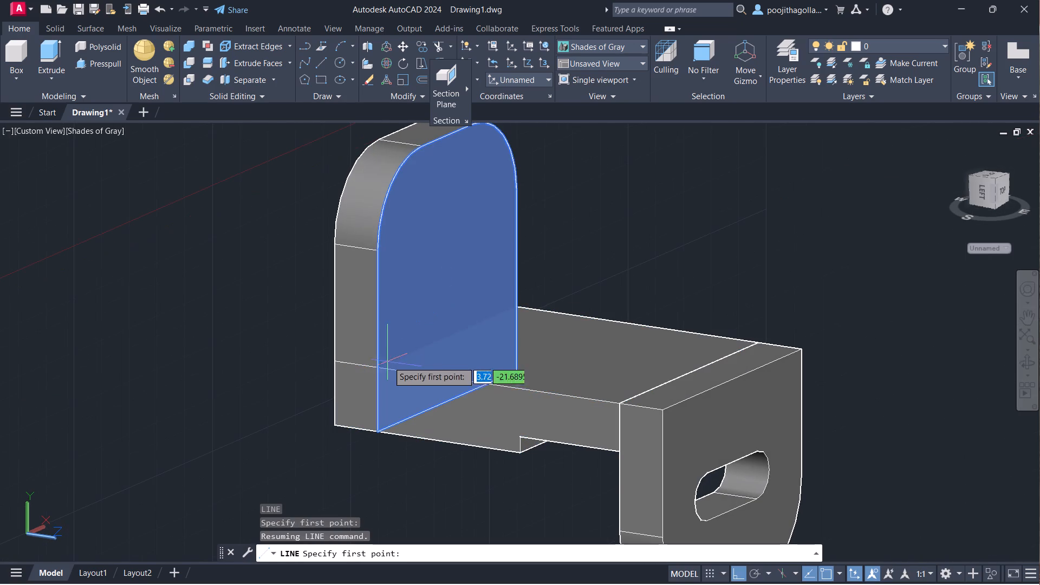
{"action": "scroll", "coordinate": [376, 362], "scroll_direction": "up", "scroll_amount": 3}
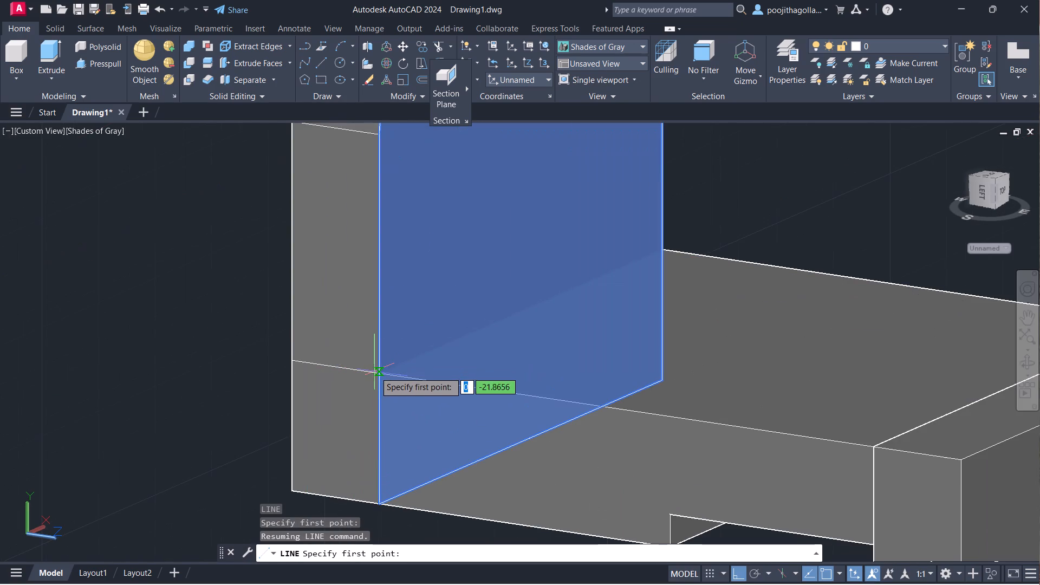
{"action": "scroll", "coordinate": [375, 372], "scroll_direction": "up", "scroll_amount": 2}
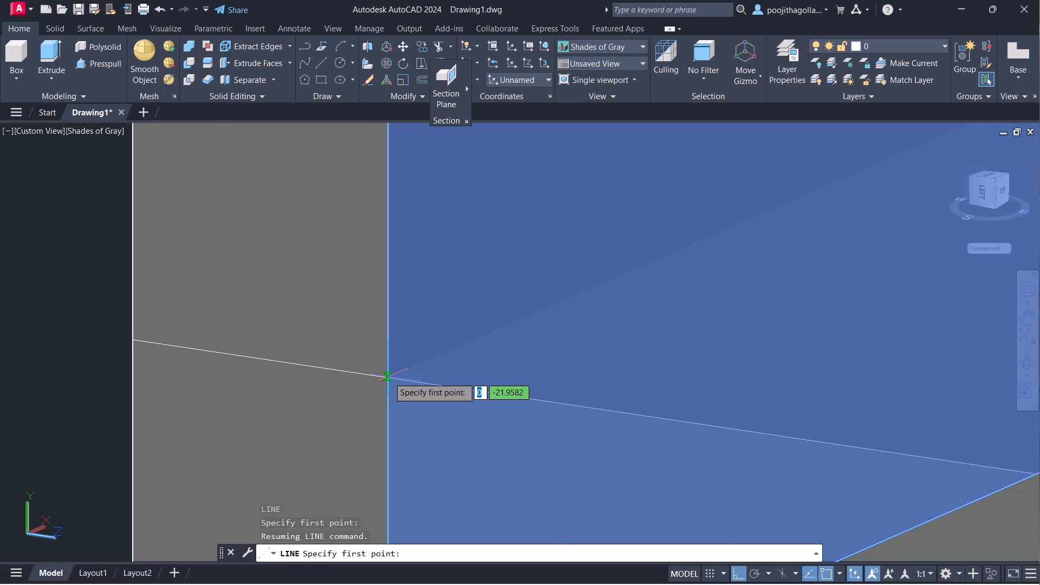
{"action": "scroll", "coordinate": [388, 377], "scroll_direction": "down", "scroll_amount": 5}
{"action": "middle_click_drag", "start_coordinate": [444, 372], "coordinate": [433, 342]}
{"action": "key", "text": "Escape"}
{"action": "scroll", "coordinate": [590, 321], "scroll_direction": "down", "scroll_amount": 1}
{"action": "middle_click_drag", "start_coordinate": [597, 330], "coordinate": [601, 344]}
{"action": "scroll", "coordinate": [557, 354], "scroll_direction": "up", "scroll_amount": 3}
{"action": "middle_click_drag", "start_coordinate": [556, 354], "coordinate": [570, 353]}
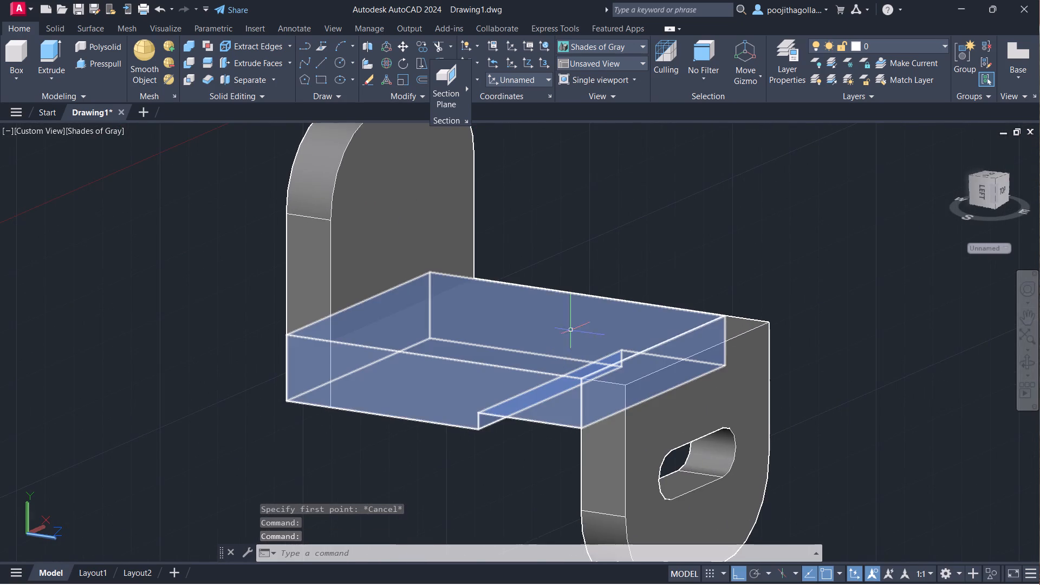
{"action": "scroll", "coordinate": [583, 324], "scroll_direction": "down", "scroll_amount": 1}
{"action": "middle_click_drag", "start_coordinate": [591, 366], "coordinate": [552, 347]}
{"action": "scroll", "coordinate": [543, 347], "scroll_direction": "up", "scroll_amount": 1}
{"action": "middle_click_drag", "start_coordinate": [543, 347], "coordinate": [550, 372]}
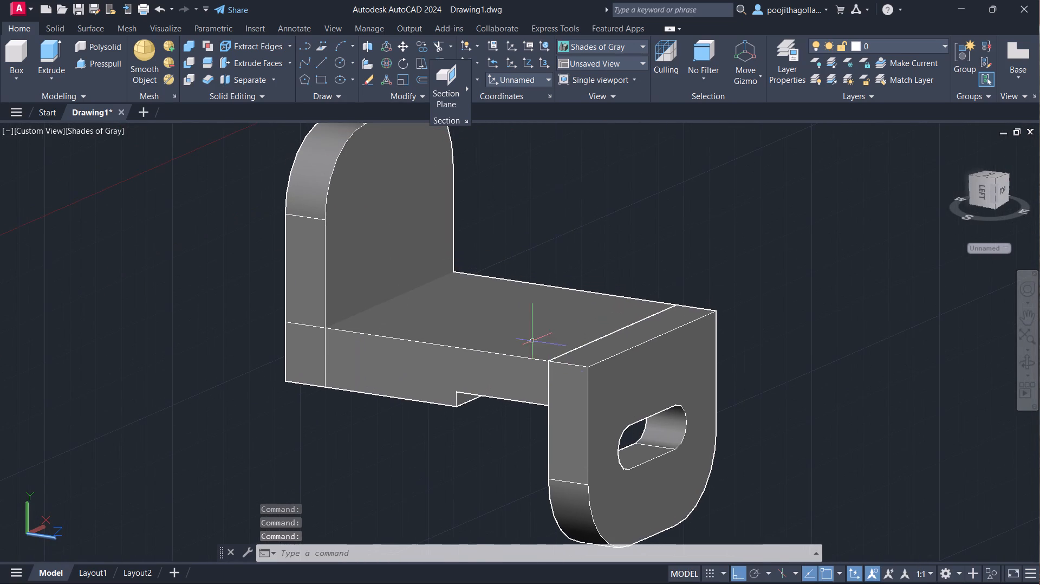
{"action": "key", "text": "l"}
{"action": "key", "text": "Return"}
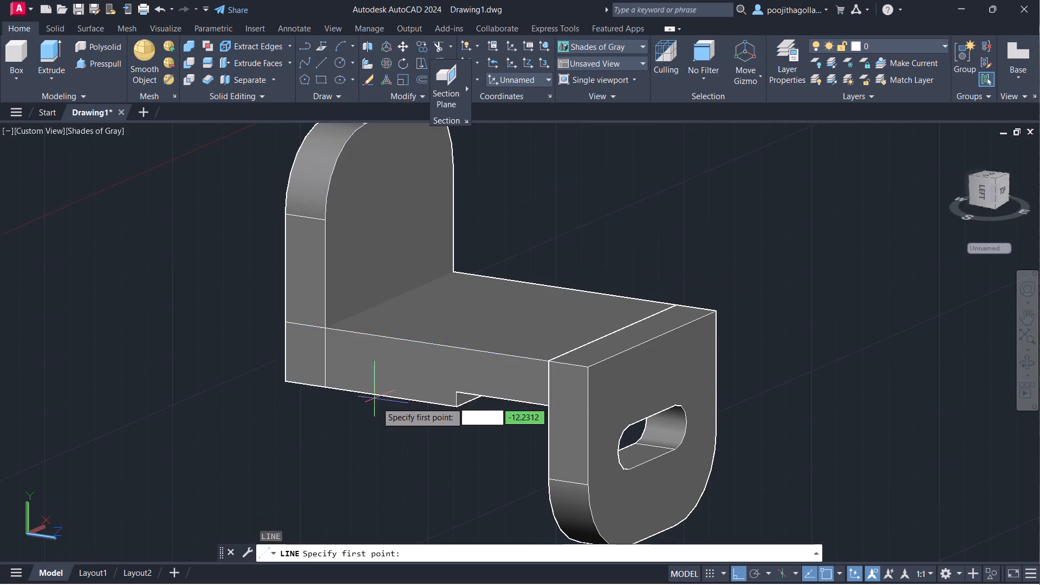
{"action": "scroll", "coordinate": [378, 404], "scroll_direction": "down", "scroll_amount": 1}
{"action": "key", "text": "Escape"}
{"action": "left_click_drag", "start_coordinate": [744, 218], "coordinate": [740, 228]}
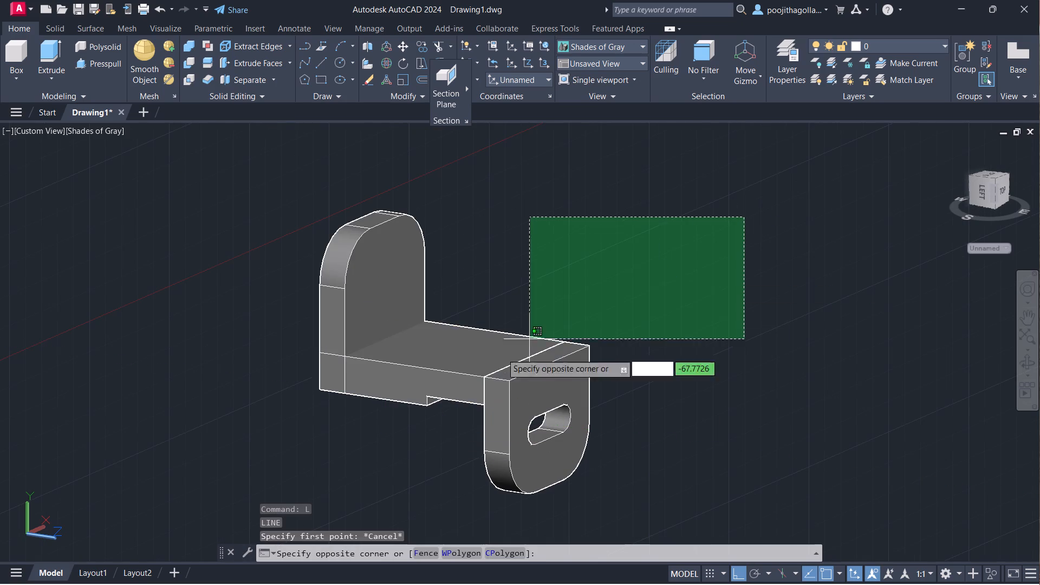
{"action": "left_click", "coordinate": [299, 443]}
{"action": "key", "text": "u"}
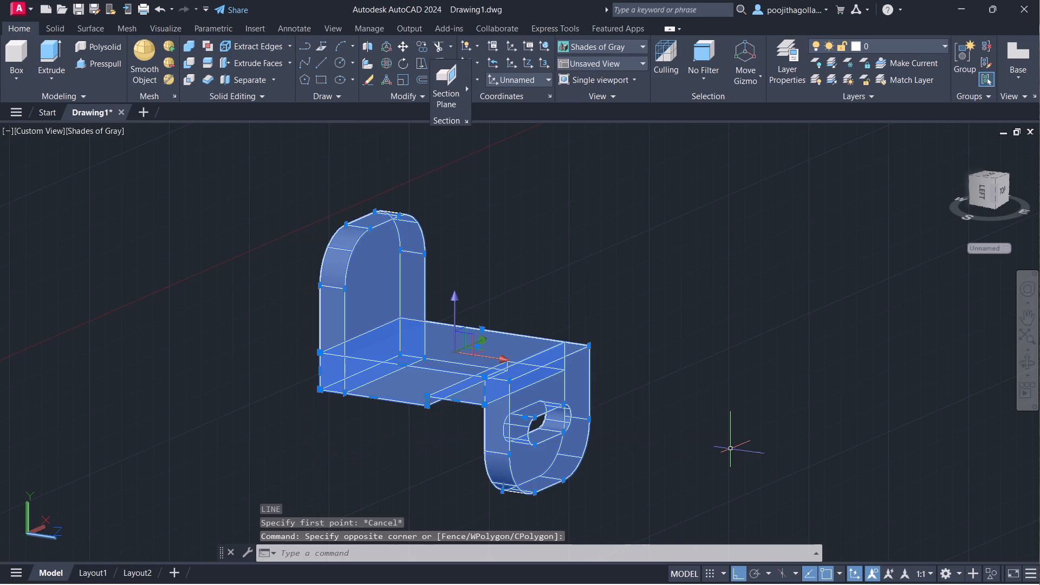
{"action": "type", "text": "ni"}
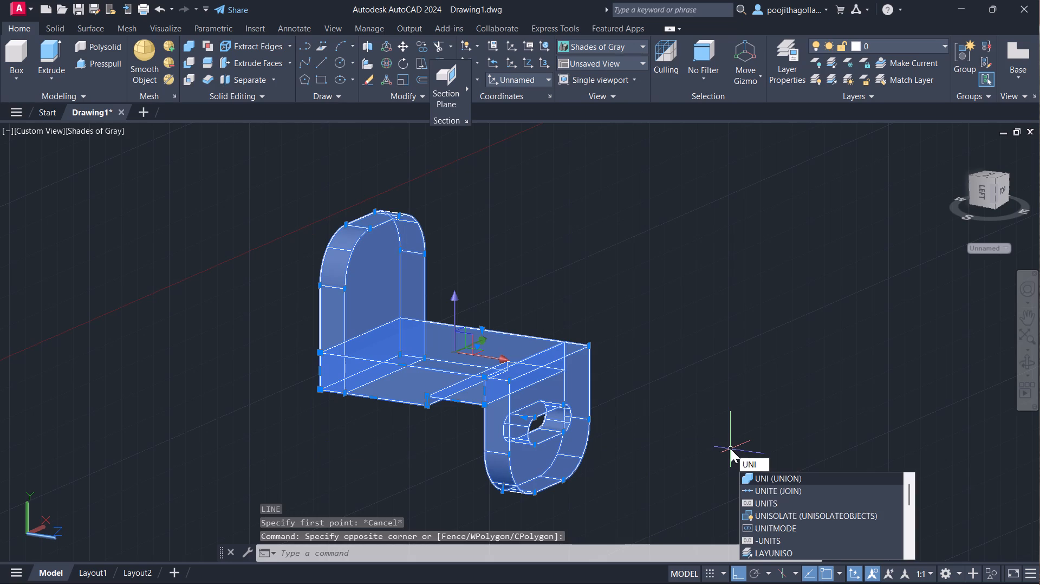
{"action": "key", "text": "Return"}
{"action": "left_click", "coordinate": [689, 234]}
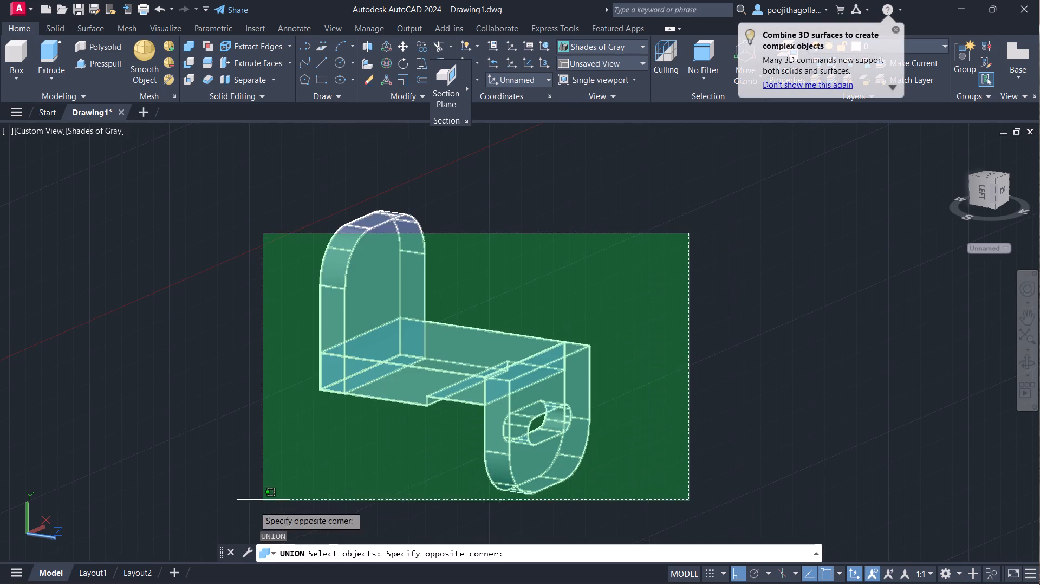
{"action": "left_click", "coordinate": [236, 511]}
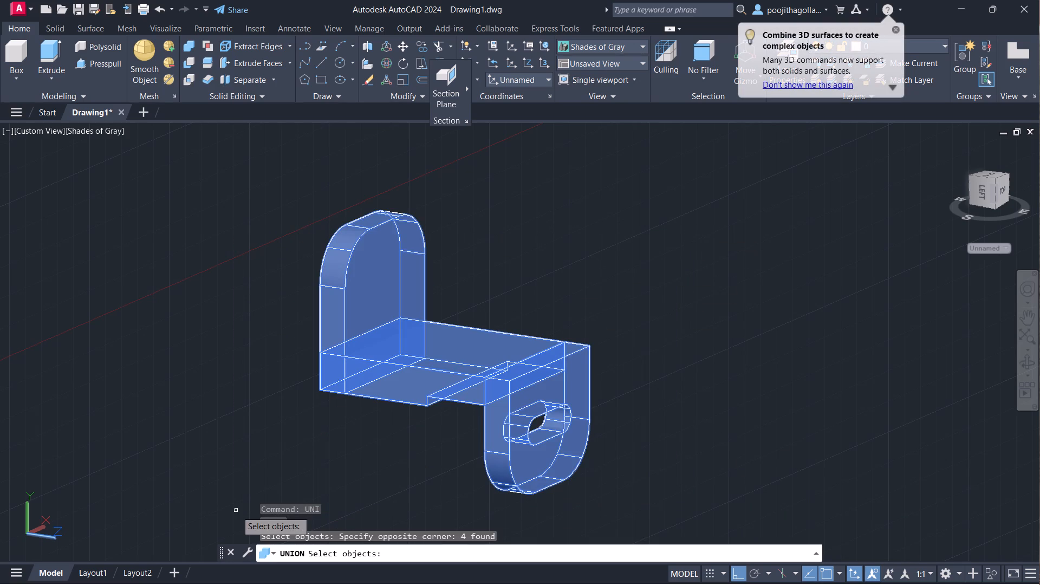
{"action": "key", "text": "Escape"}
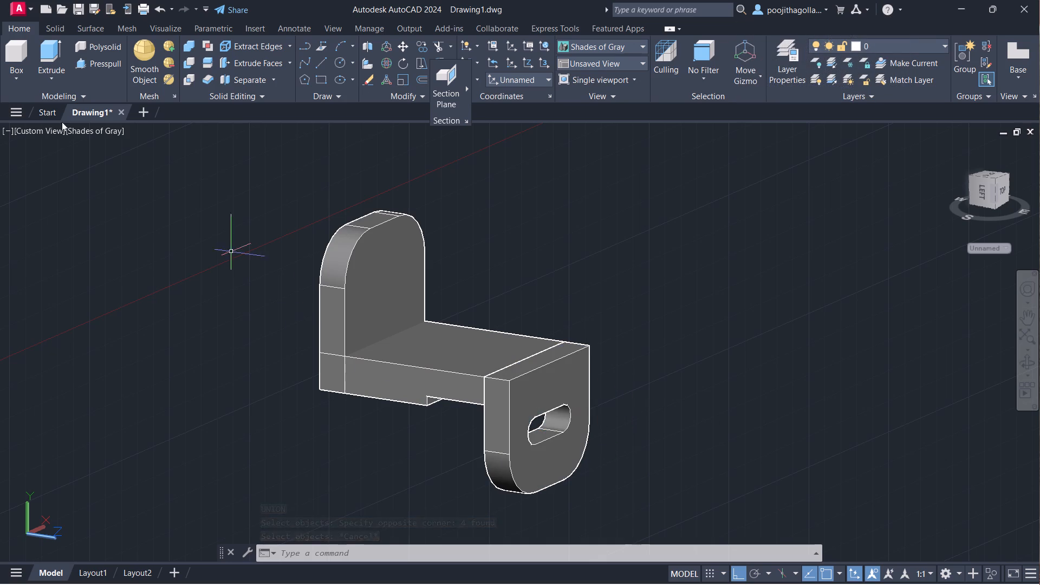
Switch to the Front view and draw a circle of radius 12 in the empty space beside the bracket.
{"action": "left_click", "coordinate": [43, 133]}
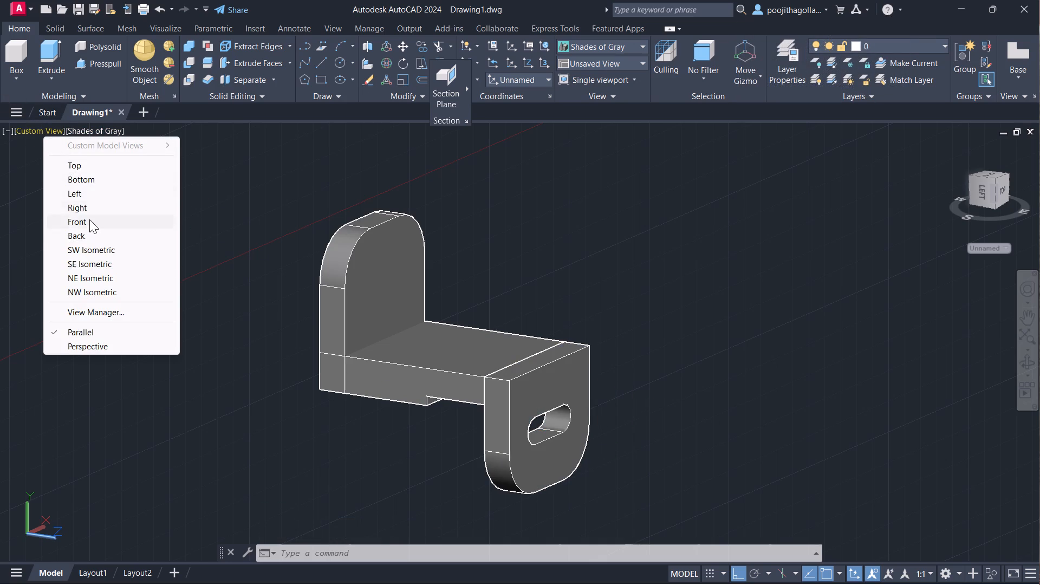
{"action": "left_click", "coordinate": [82, 222]}
{"action": "middle_click_drag", "start_coordinate": [746, 331], "coordinate": [360, 328]}
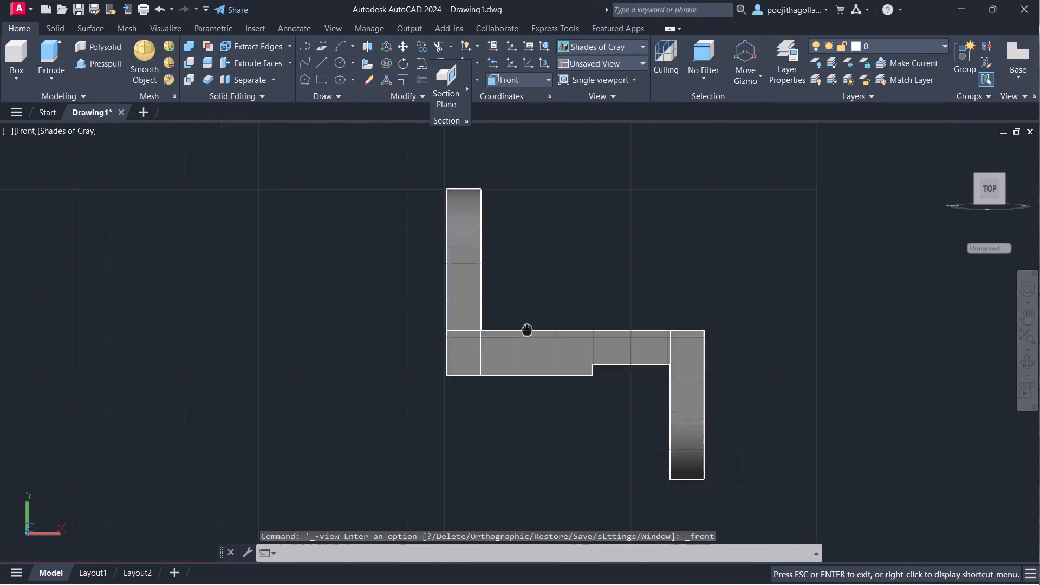
{"action": "middle_click_drag", "start_coordinate": [360, 328], "coordinate": [0, 308]}
{"action": "middle_click_drag", "start_coordinate": [498, 327], "coordinate": [393, 333]}
{"action": "key", "text": "c"}
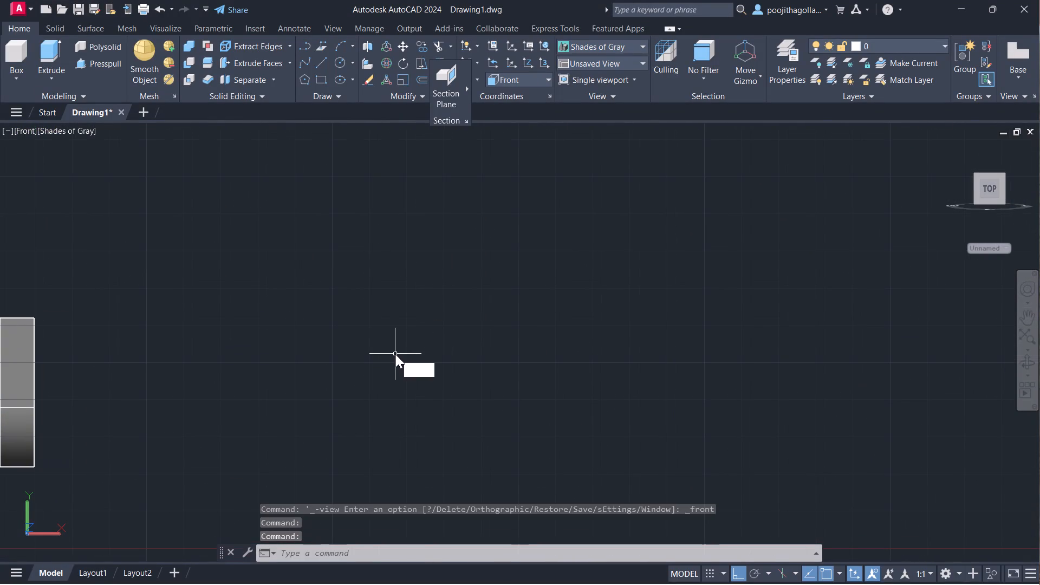
{"action": "key", "text": "Return"}
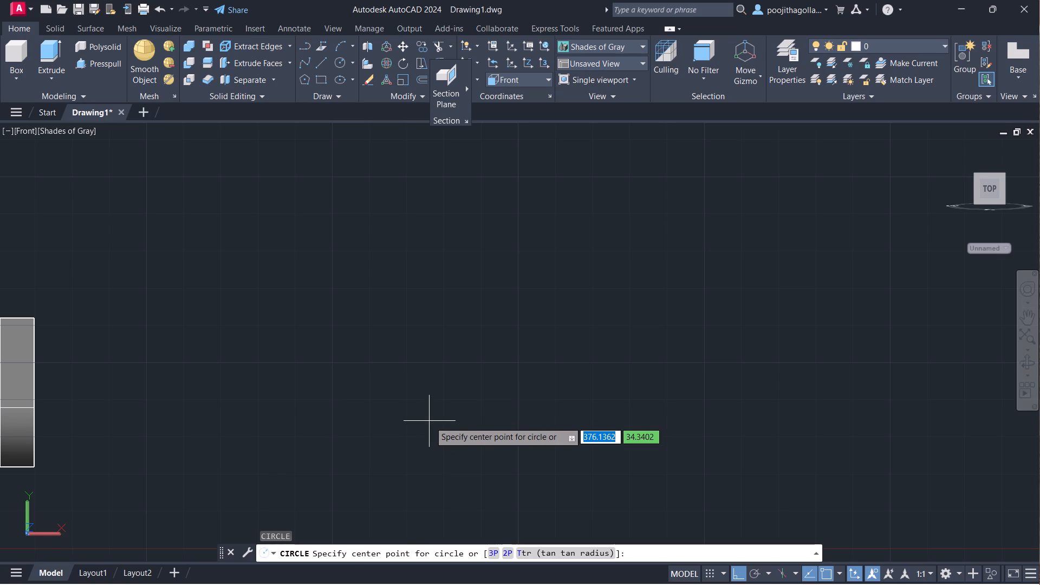
{"action": "left_click", "coordinate": [459, 360]}
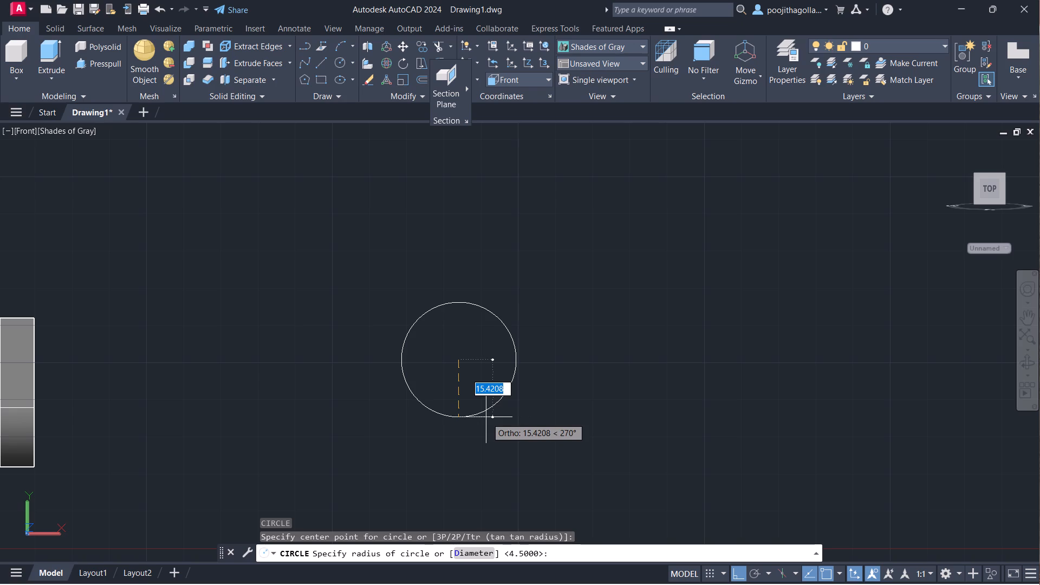
{"action": "type", "text": "12"}
{"action": "key", "text": "Return"}
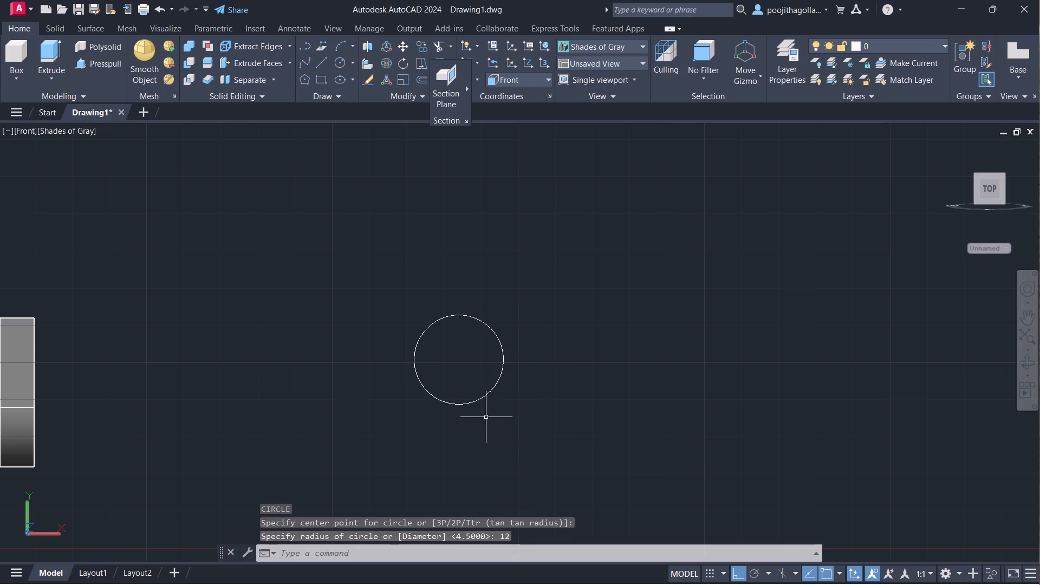
Draw a concentric circle of radius 8 inside the first circle.
{"action": "key", "text": "c"}
{"action": "key", "text": "Return"}
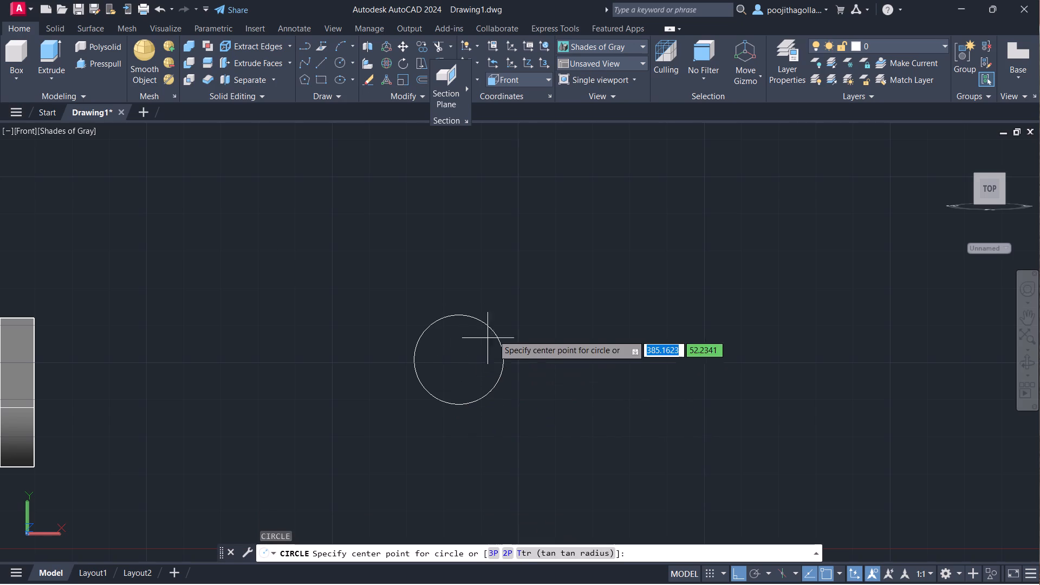
{"action": "left_click", "coordinate": [464, 357]}
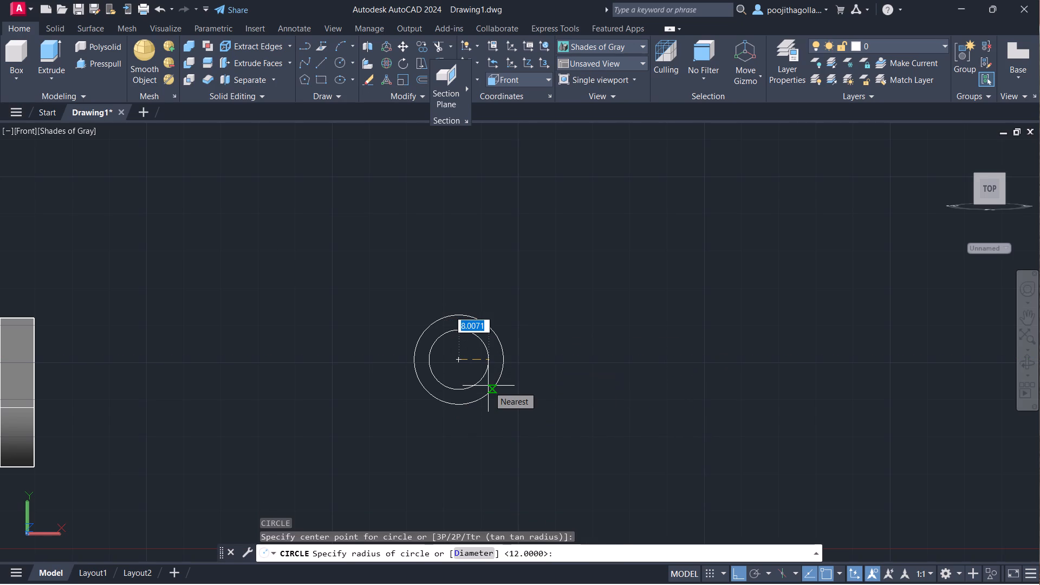
{"action": "key", "text": "8"}
{"action": "key", "text": "Return"}
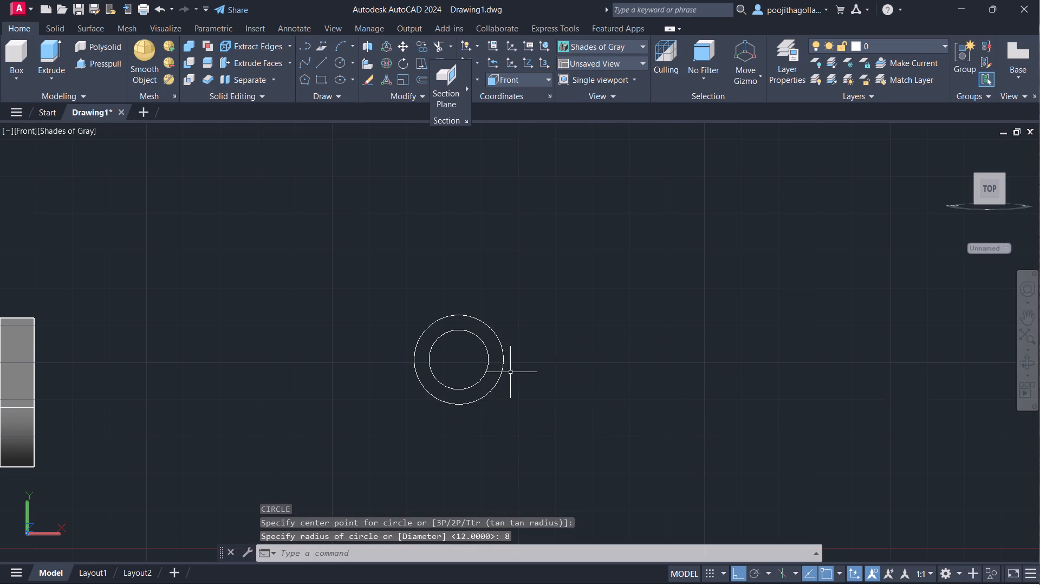
Draw connected lines from the circles' centre: 20 straight down, 36 to the left, and 38 straight up.
{"action": "middle_click_drag", "start_coordinate": [506, 374], "coordinate": [489, 352]}
{"action": "key", "text": "l"}
{"action": "key", "text": "Return"}
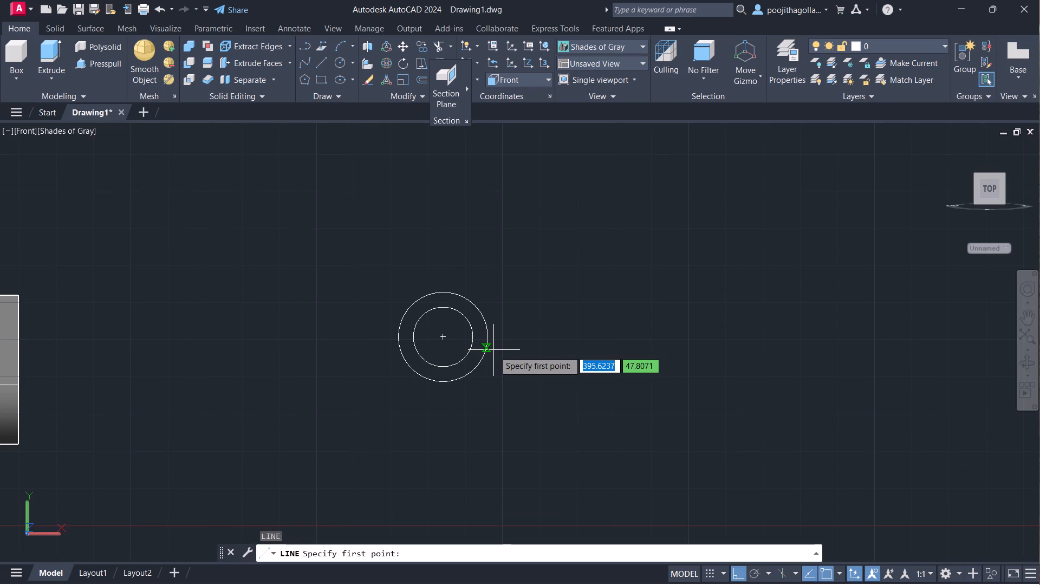
{"action": "left_click_drag", "start_coordinate": [445, 338], "coordinate": [445, 354]}
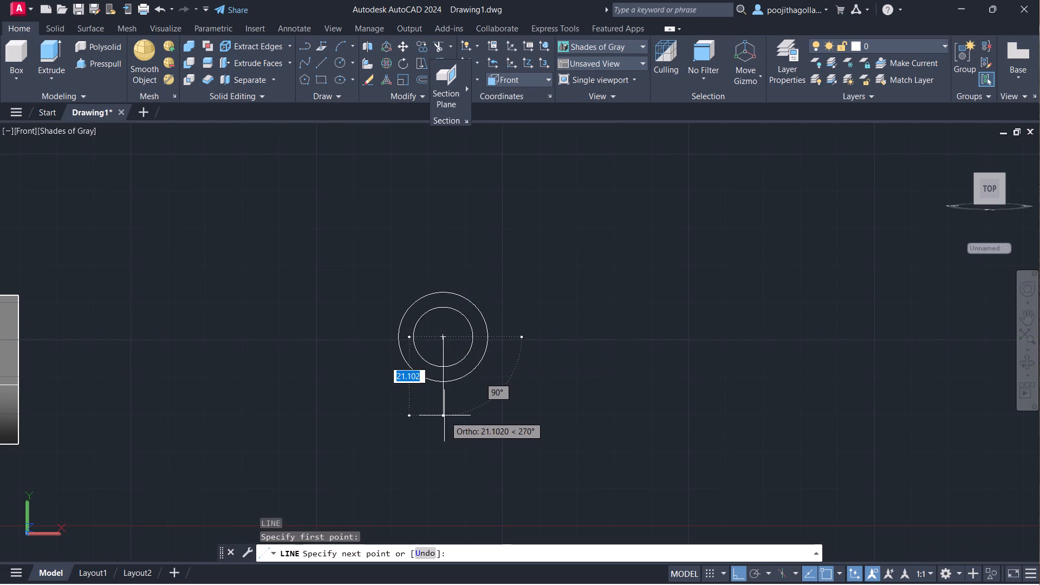
{"action": "type", "text": "20"}
{"action": "key", "text": "Return"}
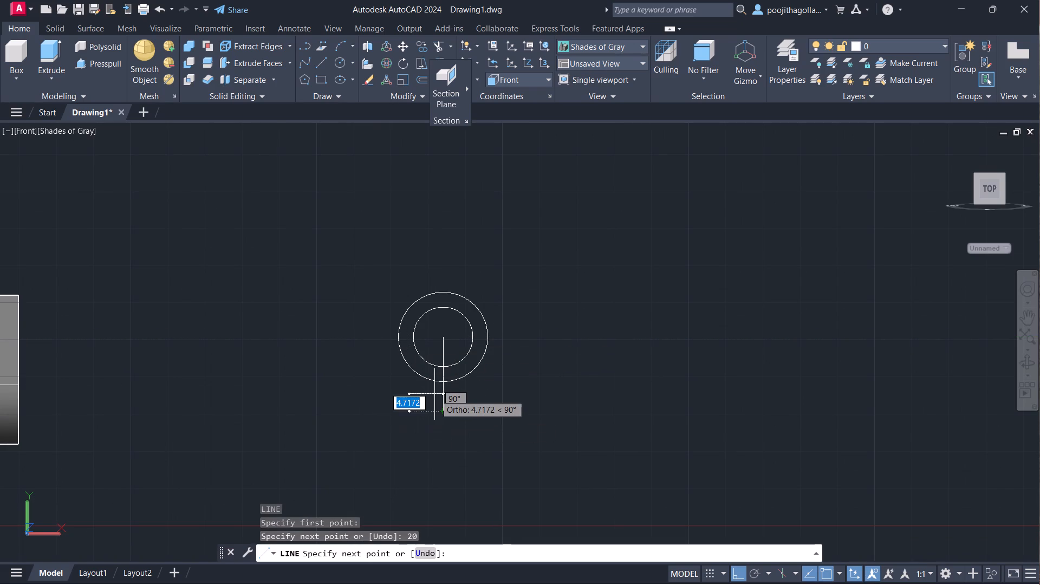
{"action": "scroll", "coordinate": [425, 397], "scroll_direction": "up", "scroll_amount": 1}
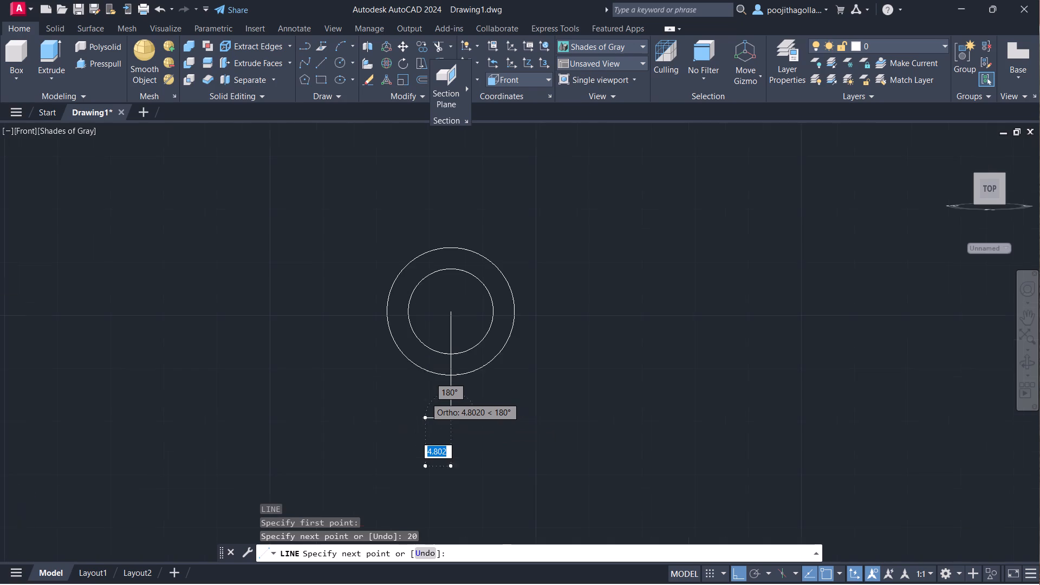
{"action": "scroll", "coordinate": [425, 397], "scroll_direction": "up", "scroll_amount": 1}
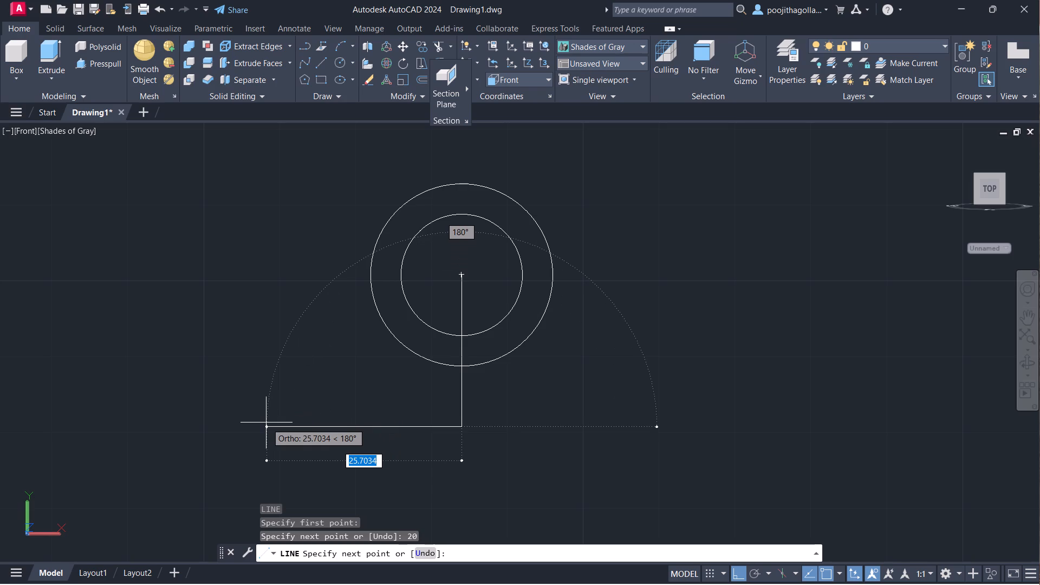
{"action": "type", "text": "36"}
{"action": "key", "text": "Return"}
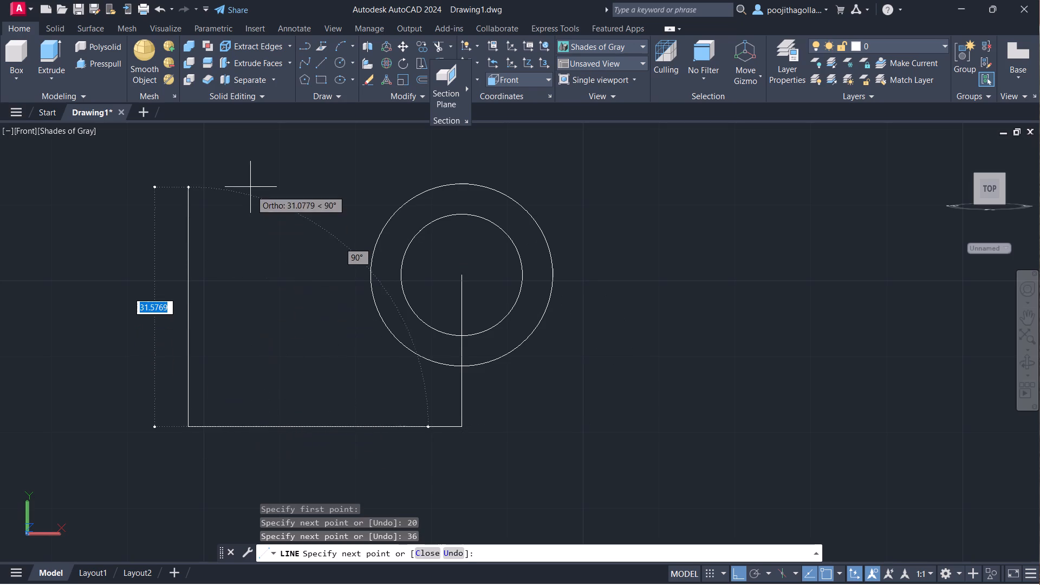
{"action": "middle_click_drag", "start_coordinate": [229, 197], "coordinate": [237, 242]}
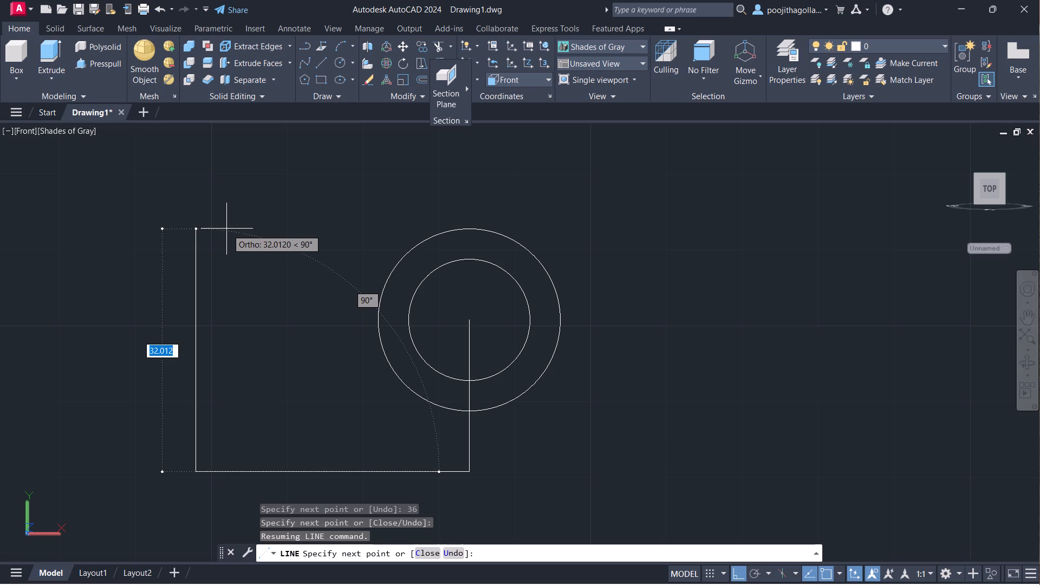
{"action": "type", "text": "38"}
{"action": "key", "text": "Return"}
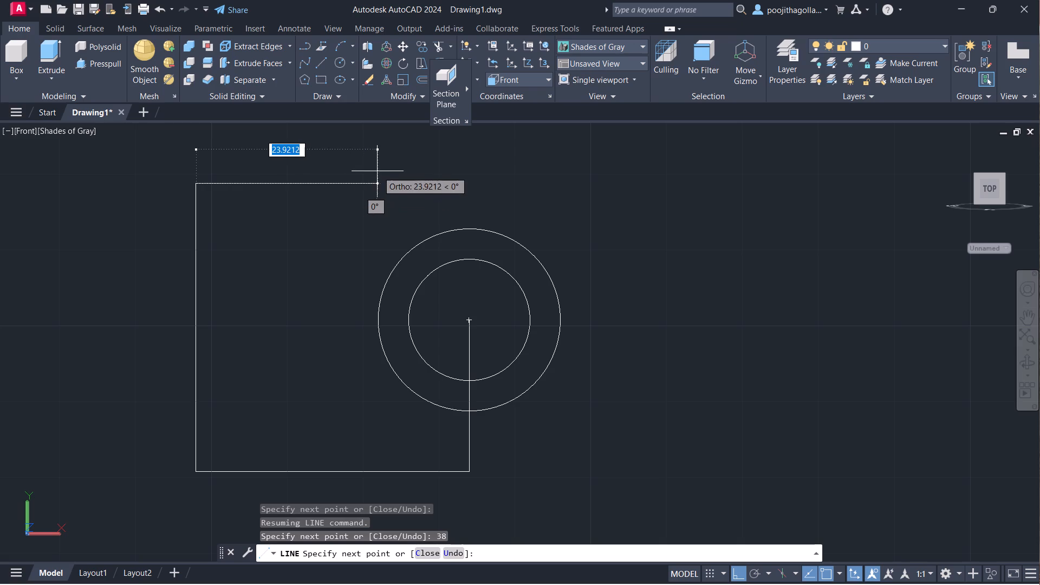
{"action": "key", "text": "Escape"}
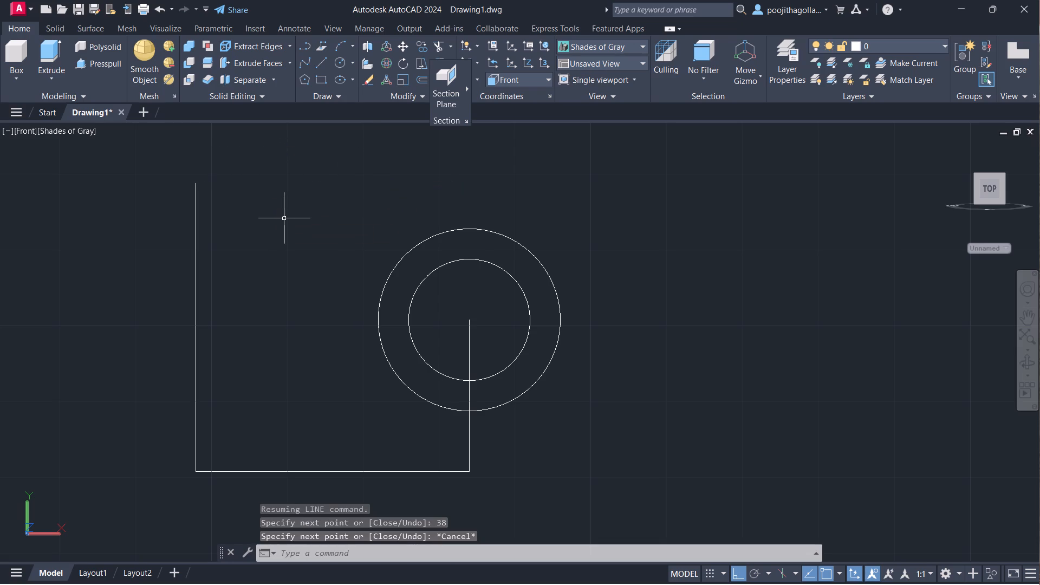
Draw a line 24 to the right from the centre line's lower end, continuing with a slanted line to the outer circle's right side.
{"action": "scroll", "coordinate": [284, 219], "scroll_direction": "down", "scroll_amount": 1}
{"action": "middle_click_drag", "start_coordinate": [278, 227], "coordinate": [266, 250]}
{"action": "scroll", "coordinate": [277, 248], "scroll_direction": "up", "scroll_amount": 1}
{"action": "middle_click_drag", "start_coordinate": [287, 244], "coordinate": [282, 228]}
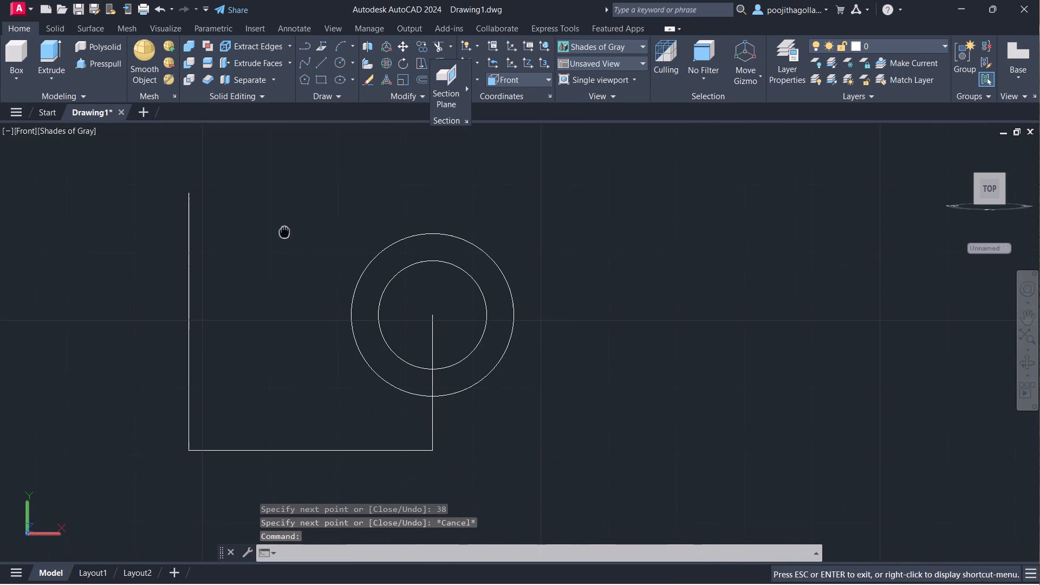
{"action": "middle_click_drag", "start_coordinate": [282, 228], "coordinate": [281, 228]}
{"action": "key", "text": "l"}
{"action": "key", "text": "Return"}
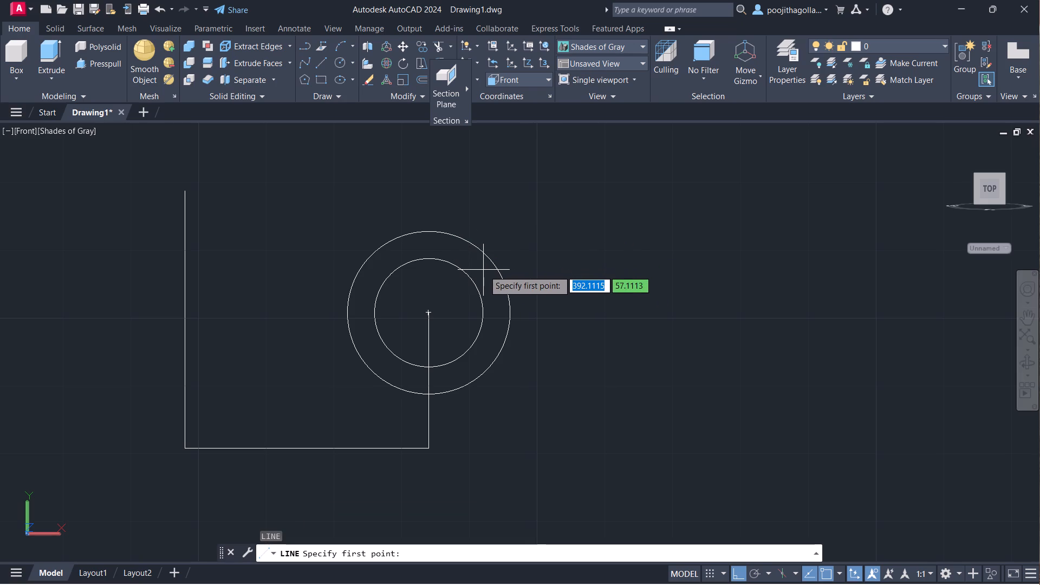
{"action": "left_click", "coordinate": [428, 451]}
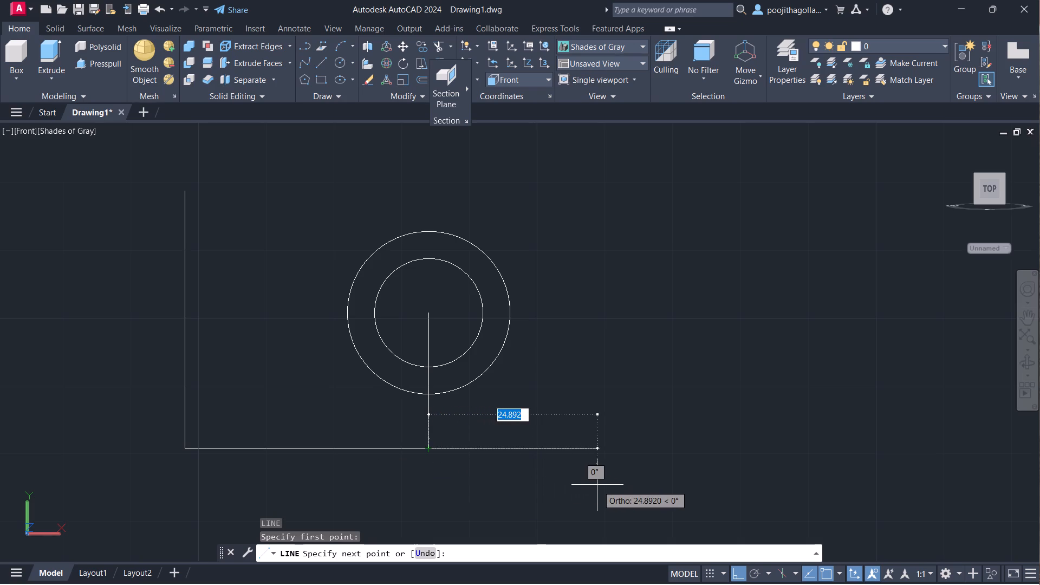
{"action": "type", "text": "24"}
{"action": "key", "text": "Return"}
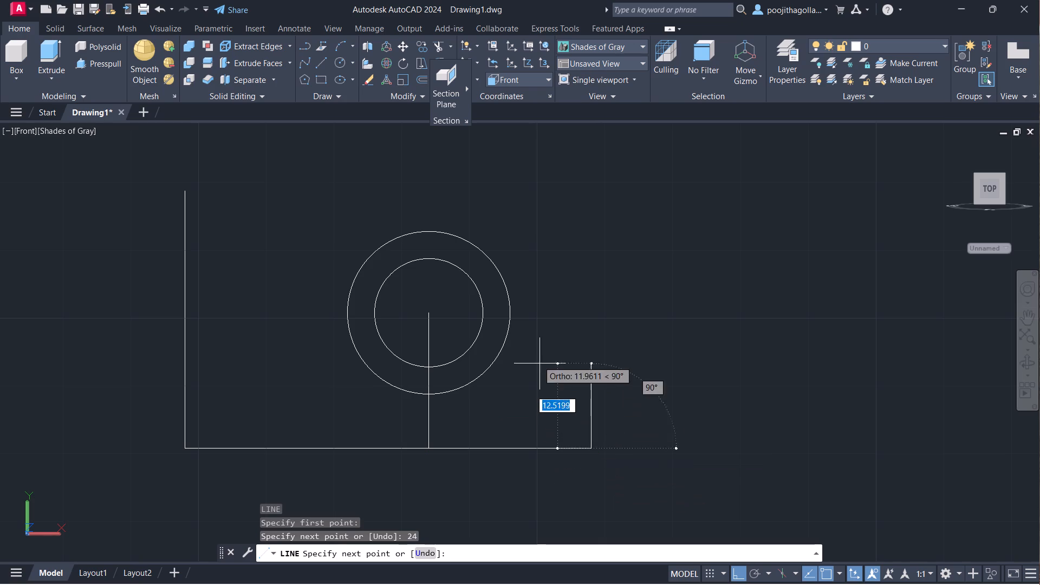
{"action": "left_click", "coordinate": [497, 274]}
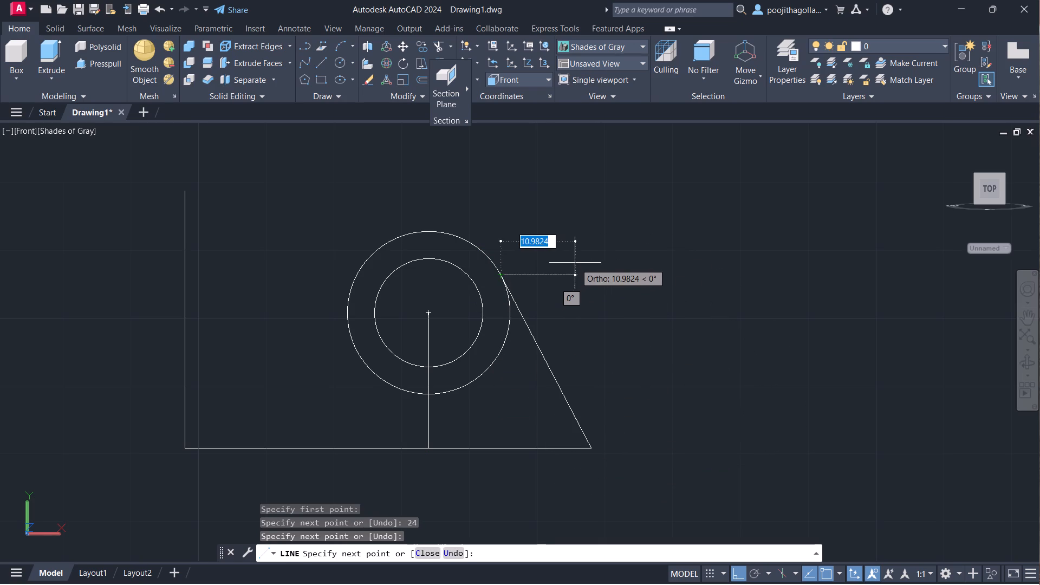
{"action": "key", "text": "Escape"}
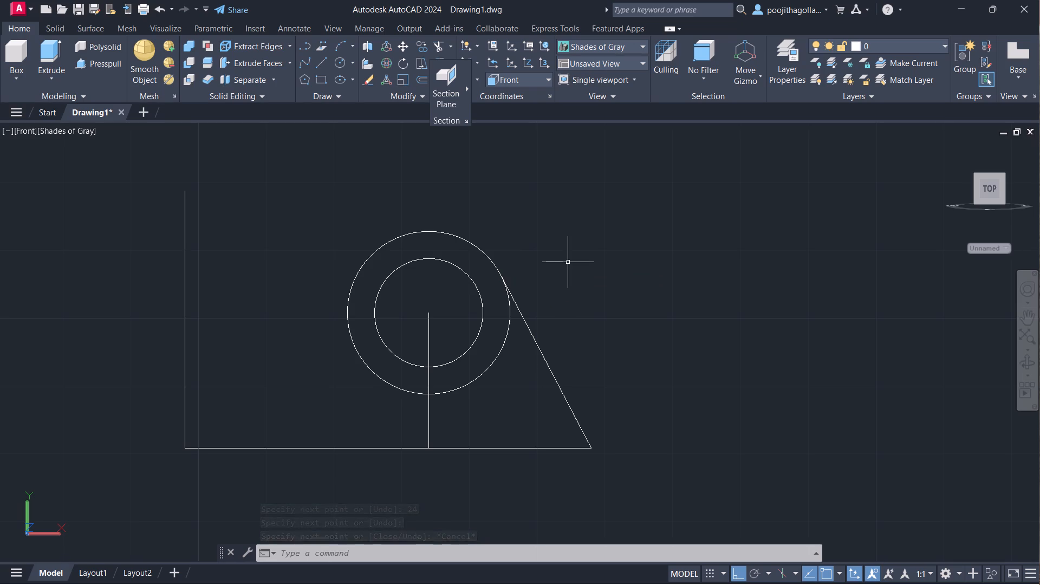
Draw a horizontal line about 51 long from the outer circle's top point leftward past the vertical side line.
{"action": "middle_click_drag", "start_coordinate": [570, 263], "coordinate": [599, 298]}
{"action": "scroll", "coordinate": [542, 314], "scroll_direction": "up", "scroll_amount": 1}
{"action": "middle_click_drag", "start_coordinate": [542, 314], "coordinate": [604, 275]}
{"action": "scroll", "coordinate": [573, 279], "scroll_direction": "down", "scroll_amount": 1}
{"action": "middle_click_drag", "start_coordinate": [549, 306], "coordinate": [545, 285]}
{"action": "middle_click", "coordinate": [530, 312]}
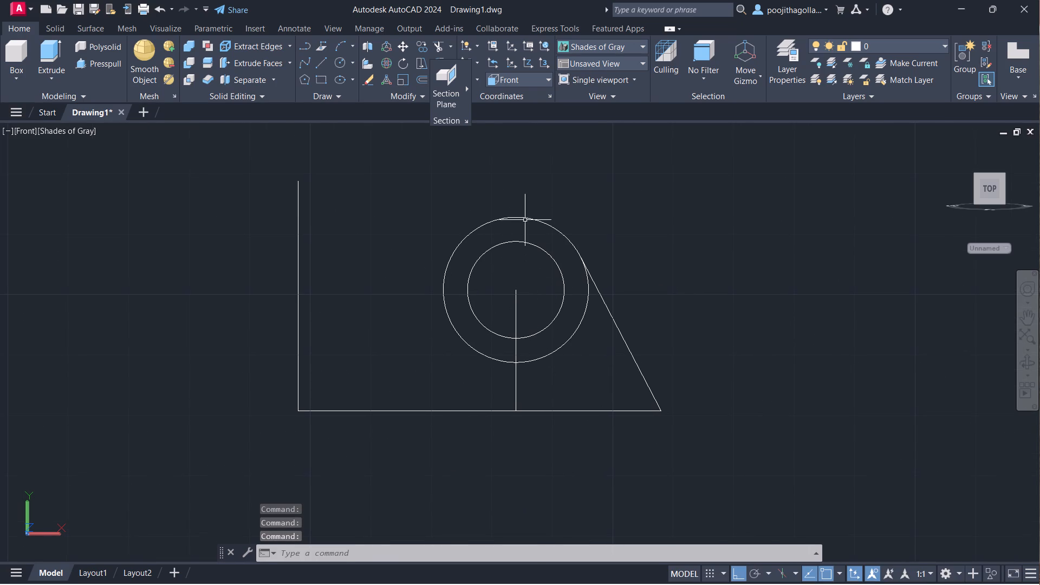
{"action": "key", "text": "l"}
{"action": "key", "text": "Return"}
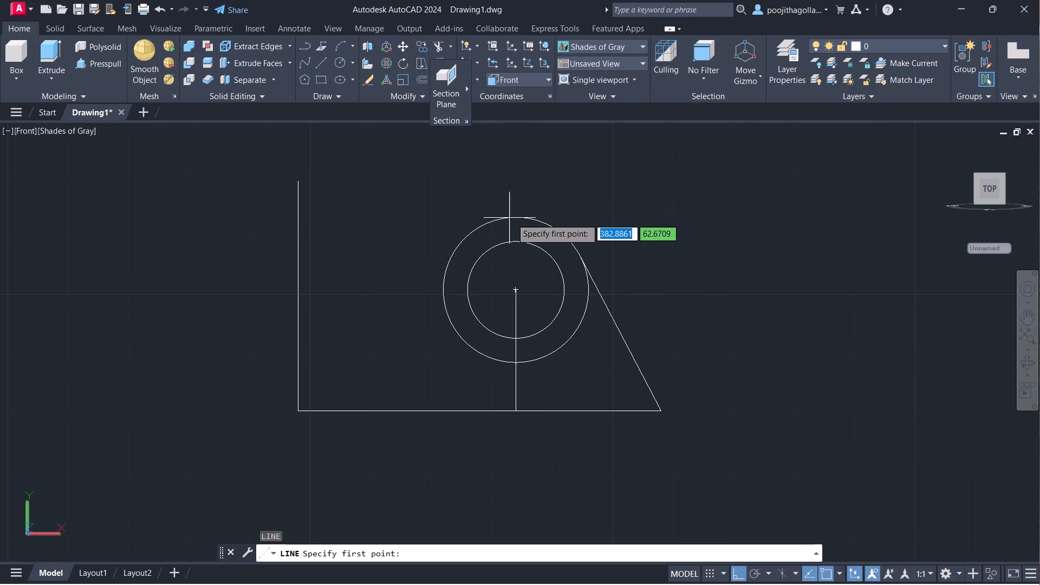
{"action": "left_click", "coordinate": [515, 218]}
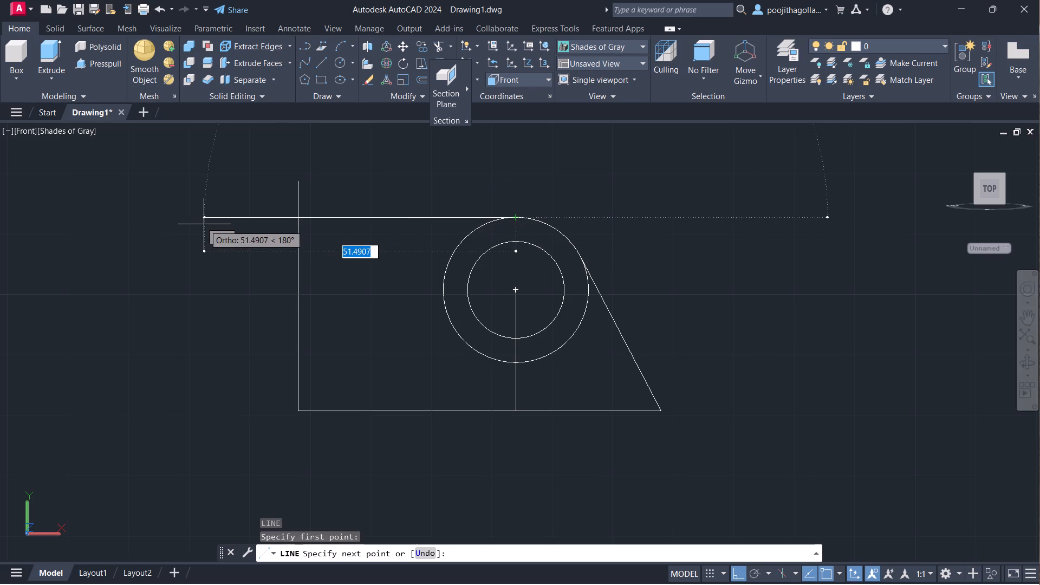
{"action": "left_click", "coordinate": [204, 225]}
{"action": "key", "text": "Escape"}
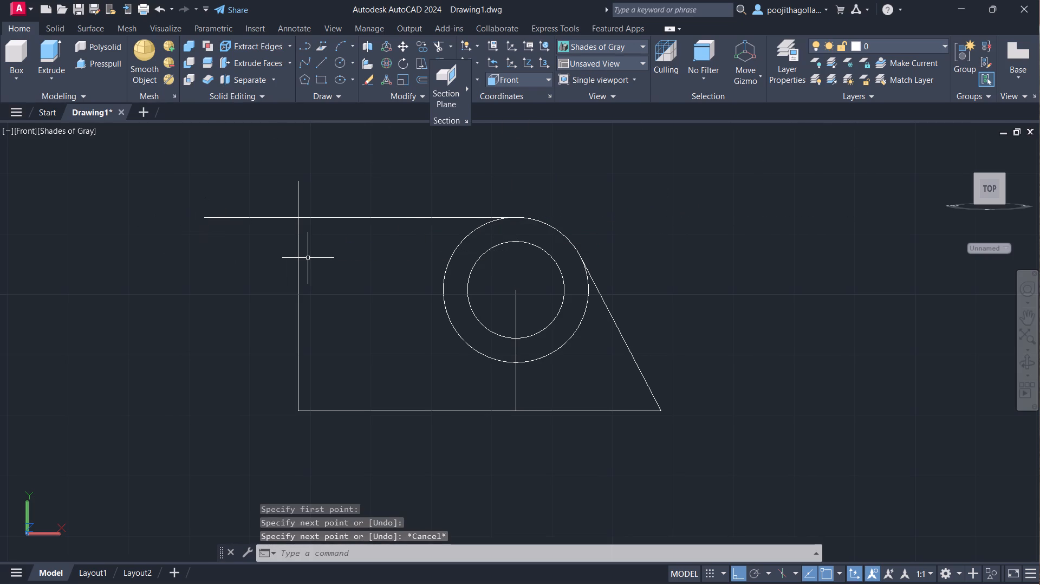
Trim the overhanging ends of the horizontal and vertical lines at the profile's upper-left corner.
{"action": "type", "text": "tr"}
{"action": "key", "text": "Return"}
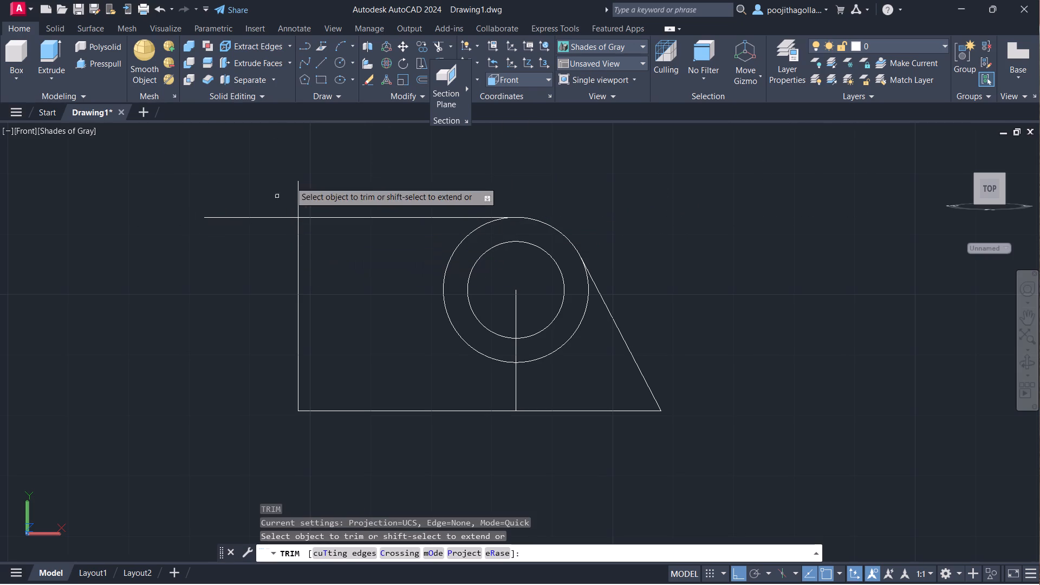
{"action": "left_click_drag", "start_coordinate": [300, 179], "coordinate": [251, 224]}
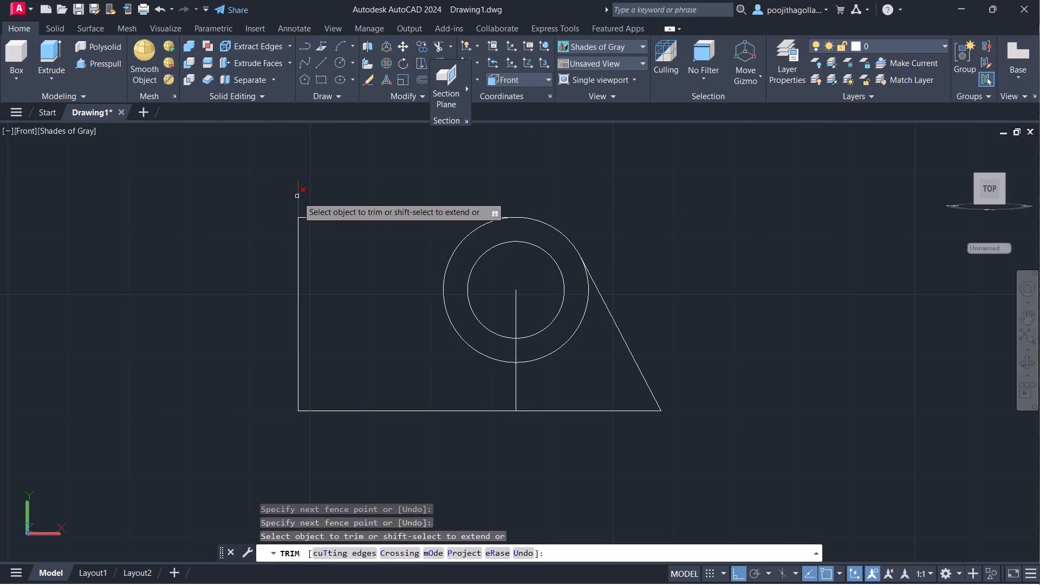
{"action": "left_click", "coordinate": [297, 197]}
{"action": "key", "text": "Escape"}
Delete the vertical line running from the circles' centre to the base line.
{"action": "scroll", "coordinate": [364, 205], "scroll_direction": "down", "scroll_amount": 1}
{"action": "middle_click_drag", "start_coordinate": [366, 206], "coordinate": [366, 201]}
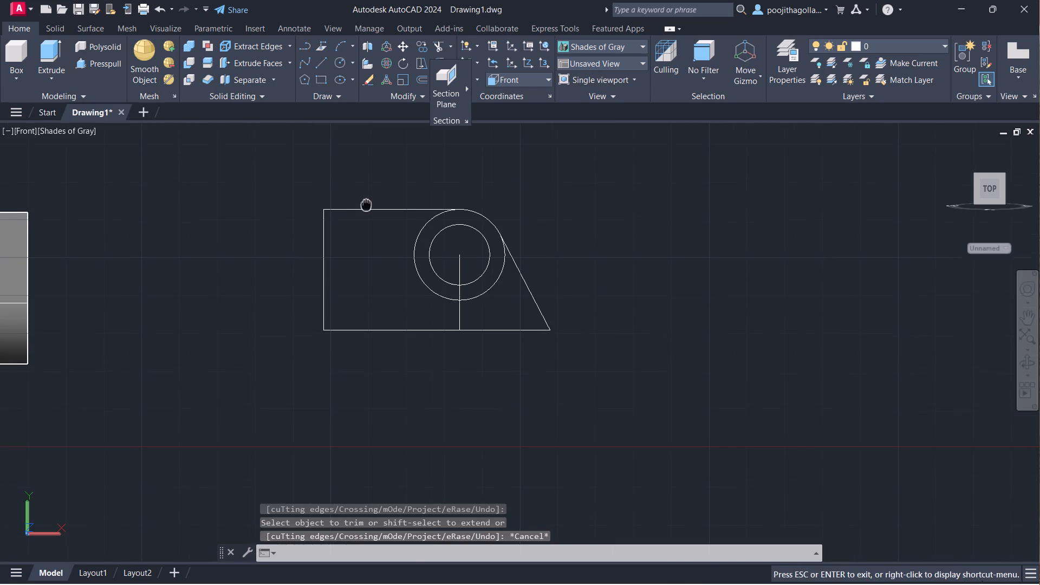
{"action": "middle_click_drag", "start_coordinate": [366, 201], "coordinate": [366, 199]}
{"action": "scroll", "coordinate": [359, 201], "scroll_direction": "up", "scroll_amount": 1}
{"action": "middle_click_drag", "start_coordinate": [359, 201], "coordinate": [362, 219]}
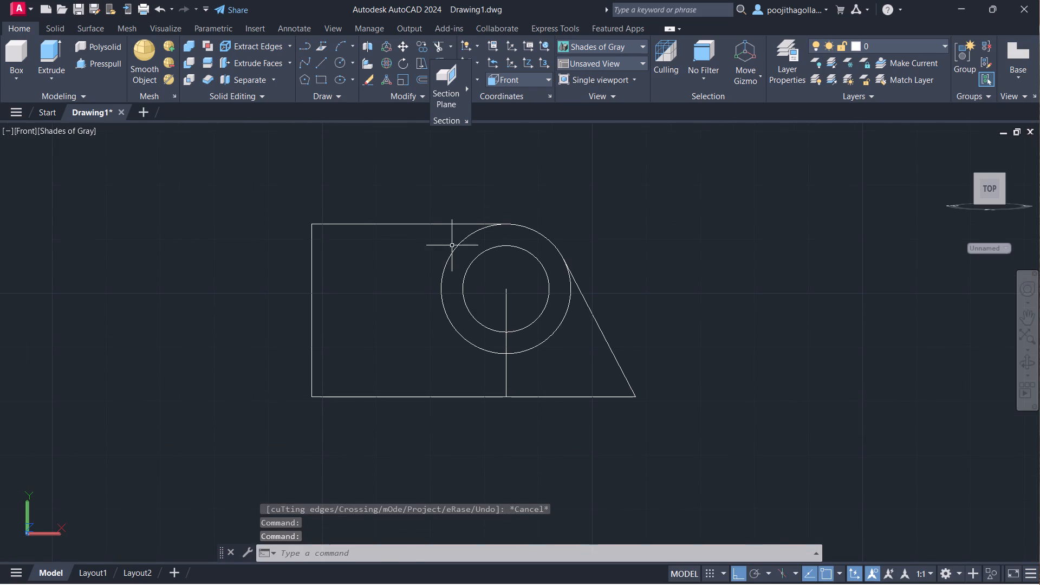
{"action": "left_click", "coordinate": [508, 298]}
{"action": "key", "text": "Delete"}
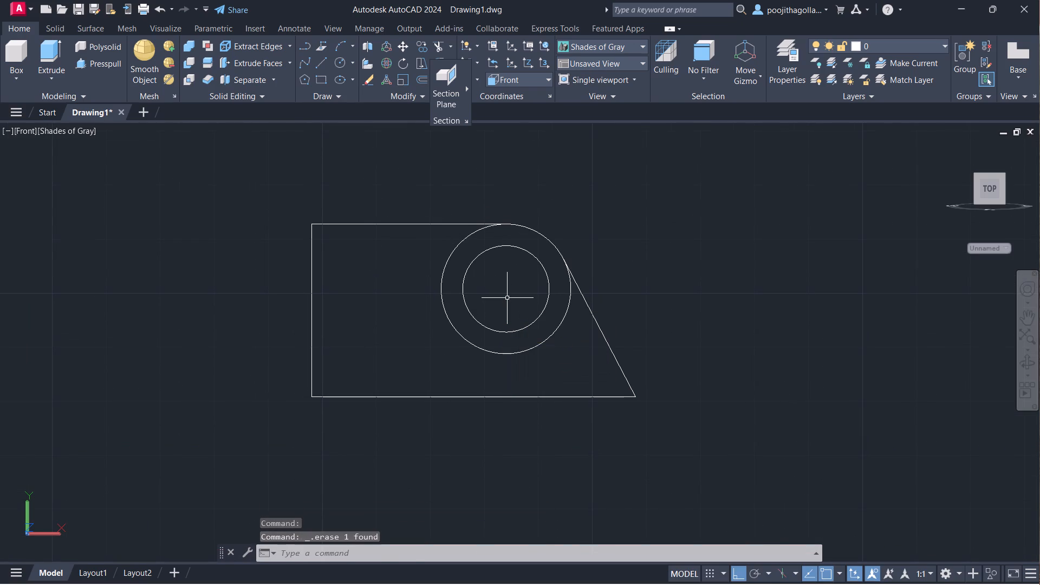
Check the length of the profile's base with a temporary line between its two lower corners.
{"action": "key", "text": "l"}
{"action": "key", "text": "Return"}
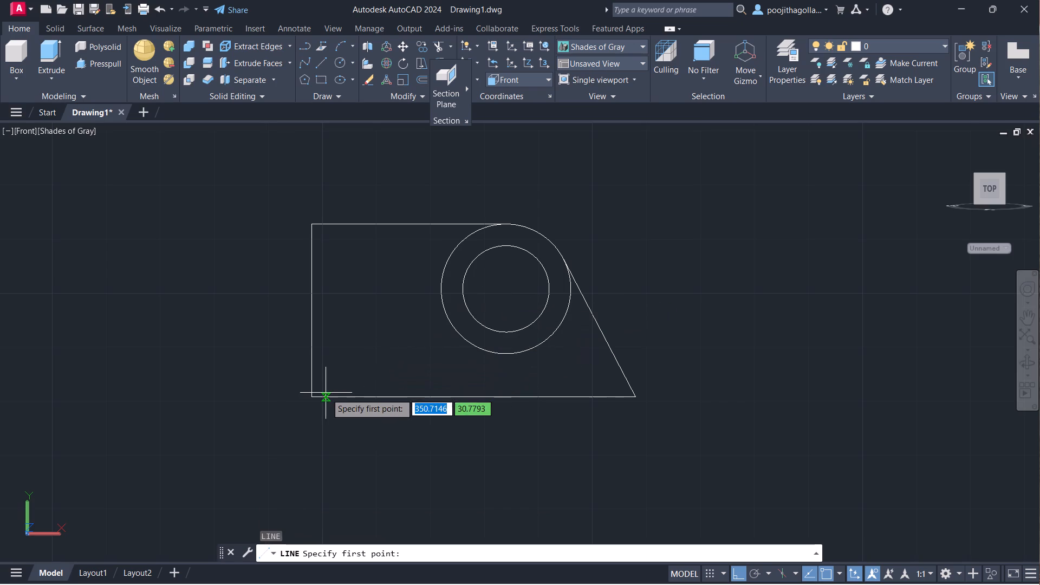
{"action": "left_click", "coordinate": [311, 396]}
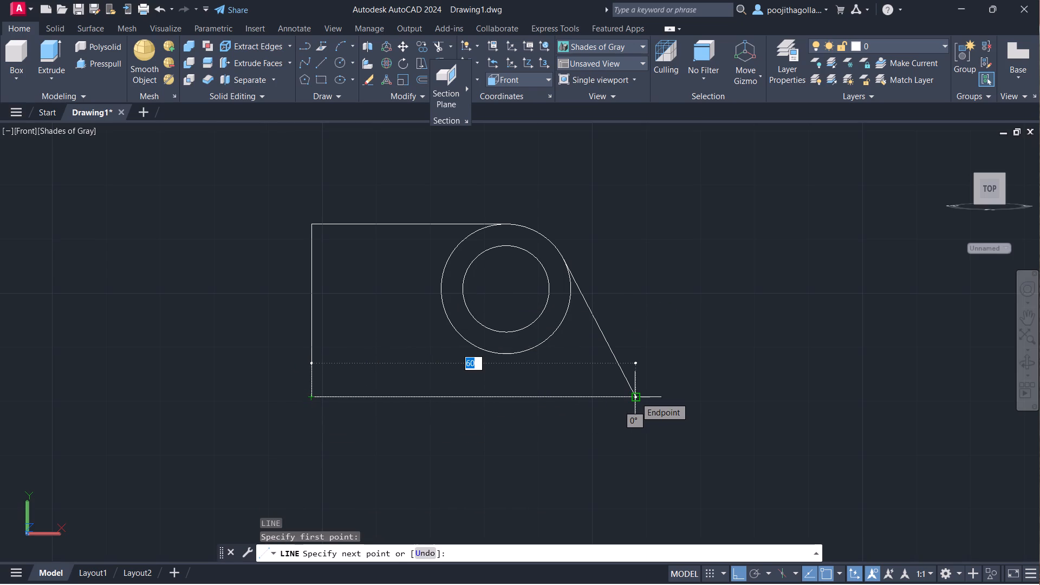
{"action": "key", "text": "Escape"}
Join the slanted, top, side and bottom lines of the profile into one polyline.
{"action": "scroll", "coordinate": [635, 388], "scroll_direction": "down", "scroll_amount": 2}
{"action": "middle_click_drag", "start_coordinate": [639, 373], "coordinate": [646, 351]}
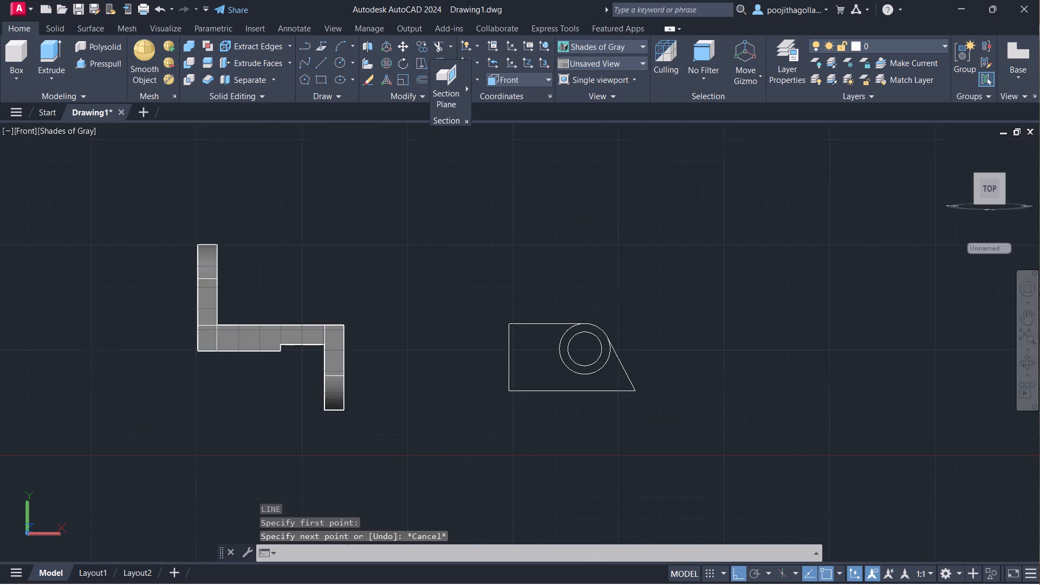
{"action": "middle_click_drag", "start_coordinate": [646, 351], "coordinate": [658, 307]}
{"action": "scroll", "coordinate": [658, 300], "scroll_direction": "up", "scroll_amount": 2}
{"action": "middle_click_drag", "start_coordinate": [658, 300], "coordinate": [673, 326]}
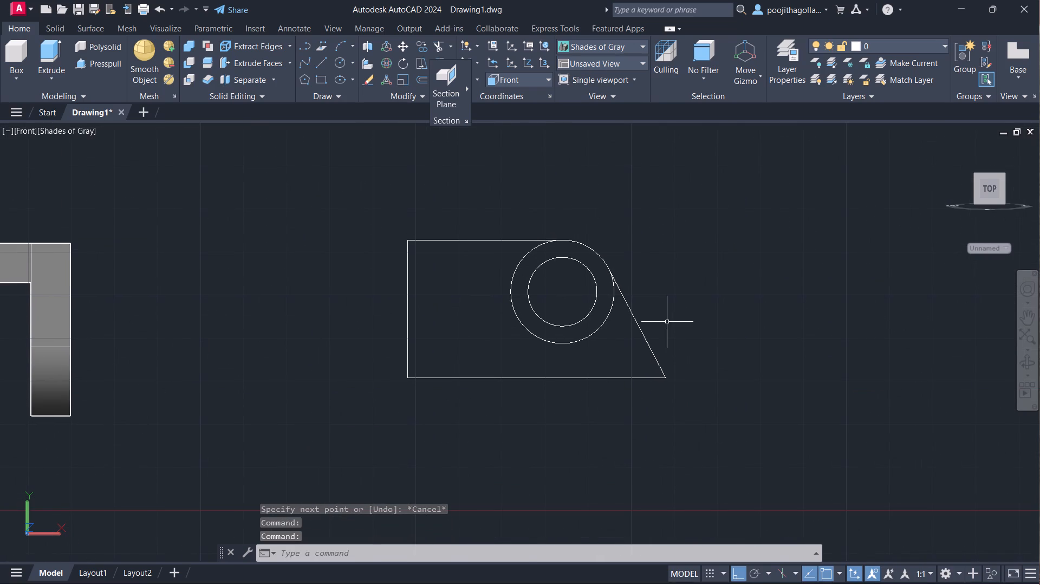
{"action": "left_click_drag", "start_coordinate": [679, 317], "coordinate": [666, 355]}
{"action": "left_click", "coordinate": [619, 410]}
{"action": "left_click_drag", "start_coordinate": [462, 211], "coordinate": [448, 240]}
{"action": "left_click", "coordinate": [380, 307]}
{"action": "left_click_drag", "start_coordinate": [490, 363], "coordinate": [476, 391]}
{"action": "left_click", "coordinate": [425, 434]}
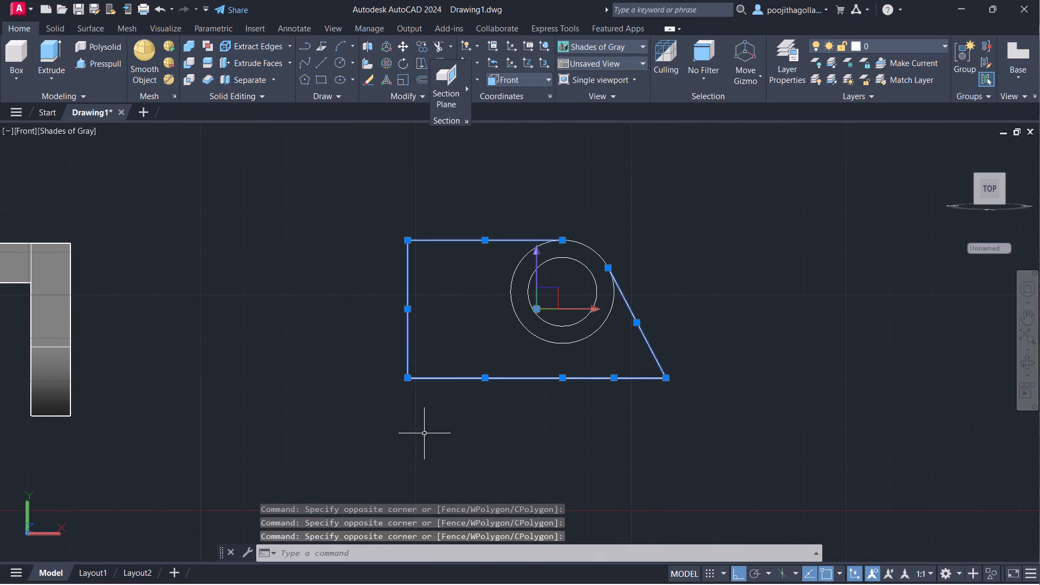
{"action": "key", "text": "j"}
{"action": "key", "text": "Return"}
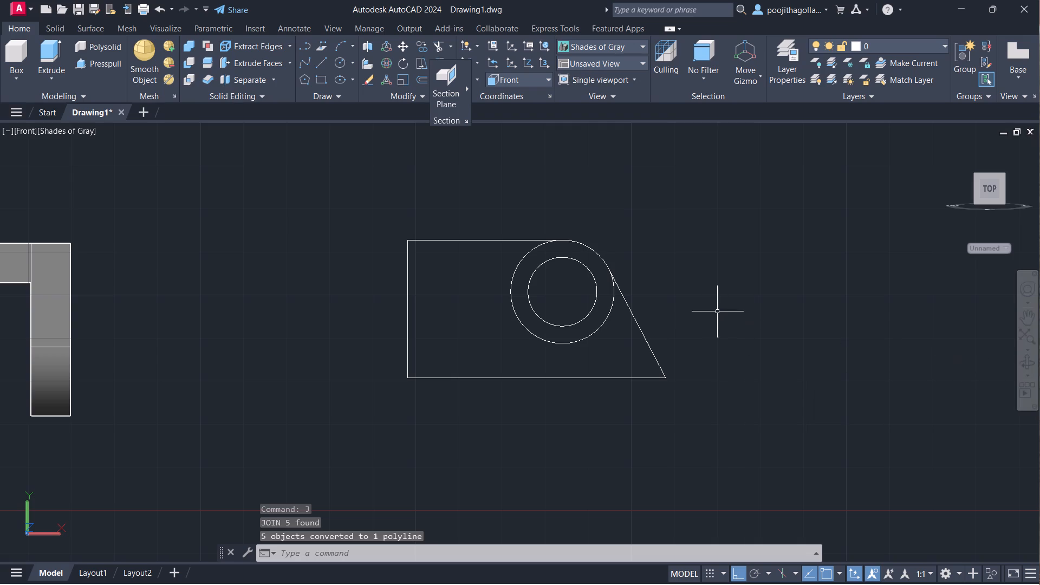
Presspull the ring area between the two concentric circles to a height of 8.
{"action": "left_click", "coordinate": [107, 64]}
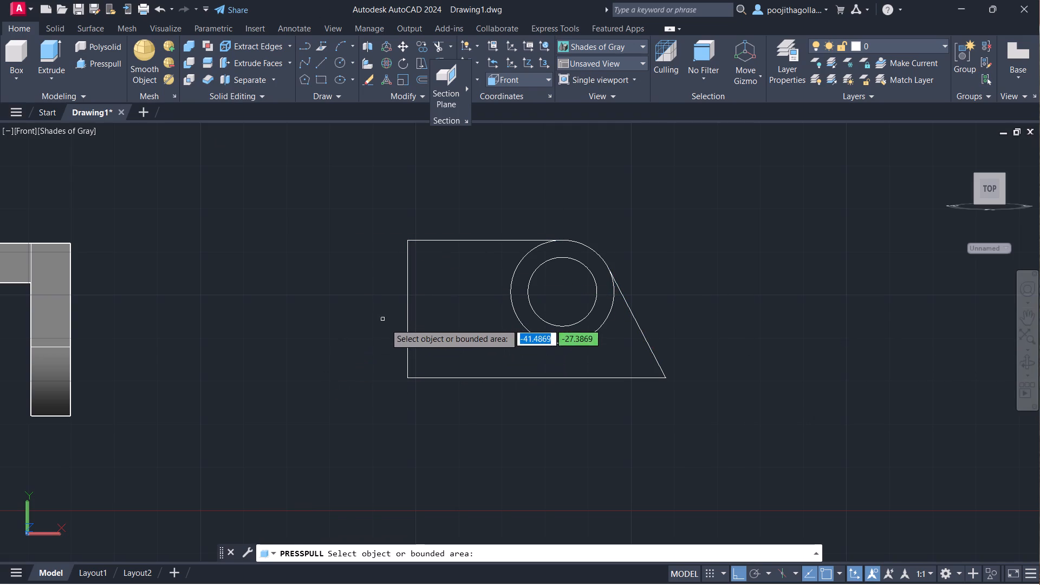
{"action": "middle_click_drag", "start_coordinate": [375, 305], "coordinate": [439, 341], "text": "shift"}
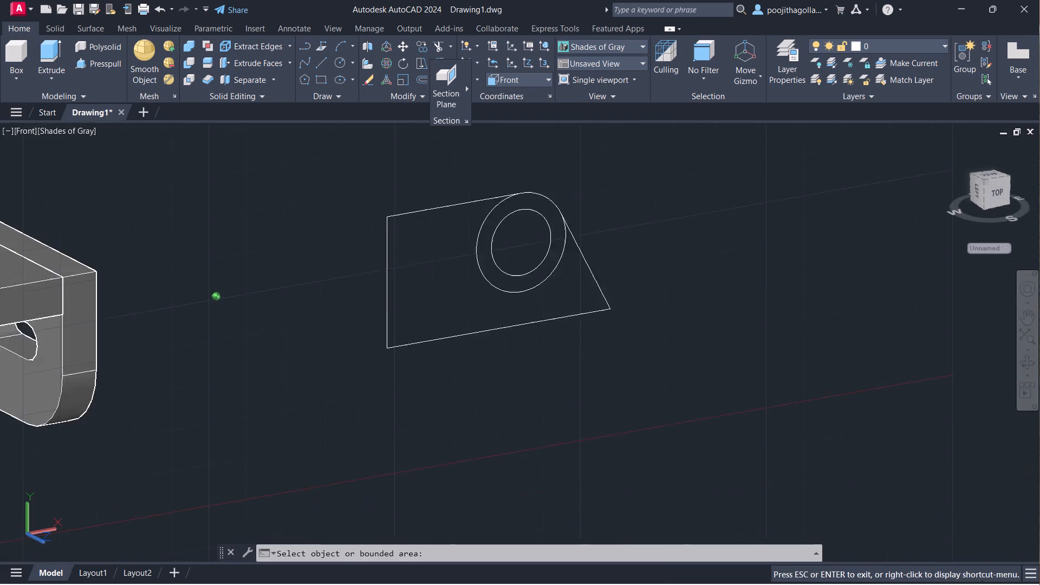
{"action": "middle_click_drag", "start_coordinate": [439, 341], "coordinate": [459, 341], "text": "shift"}
{"action": "left_click", "coordinate": [446, 229]}
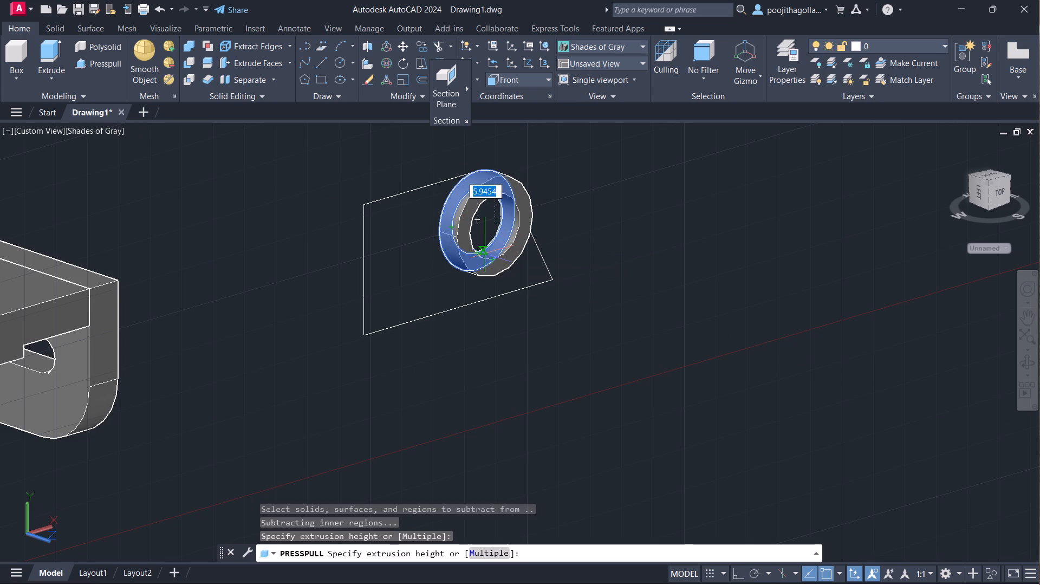
{"action": "key", "text": "8"}
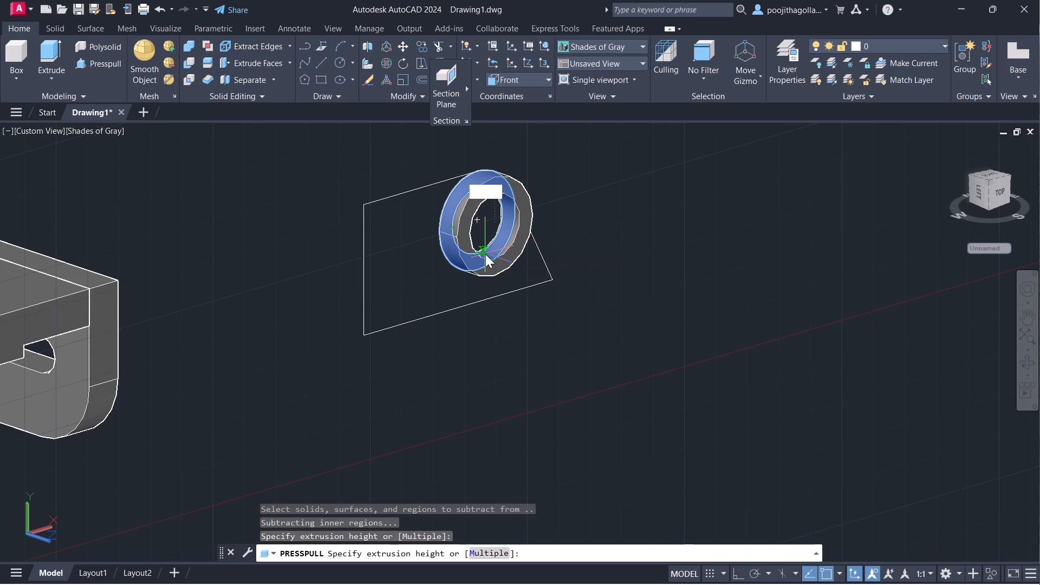
{"action": "key", "text": "Return"}
Presspull the plate area of the profile around the ring to a height of 8.
{"action": "left_click", "coordinate": [116, 67]}
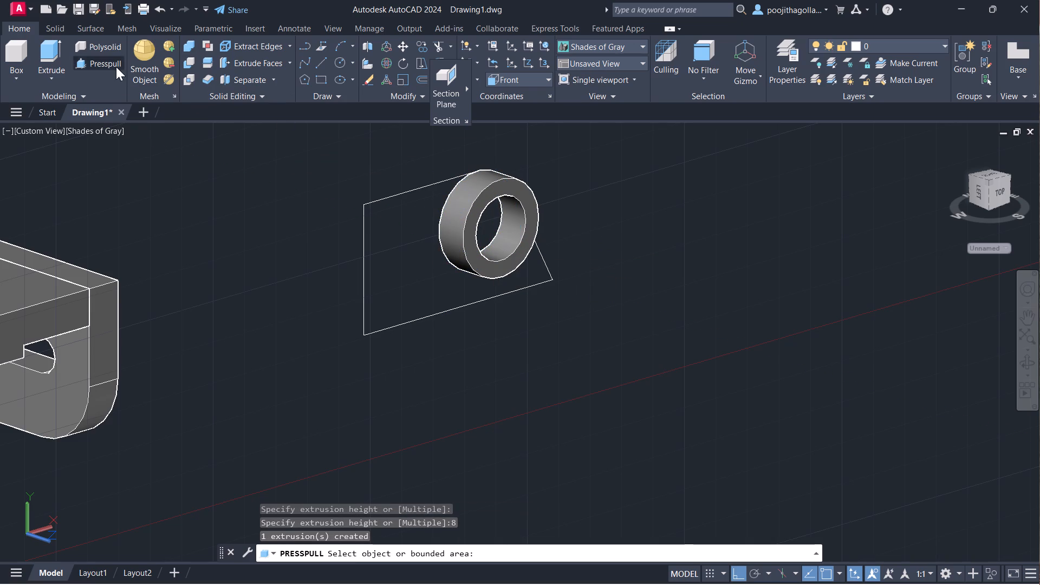
{"action": "left_click_drag", "start_coordinate": [368, 240], "coordinate": [375, 245]}
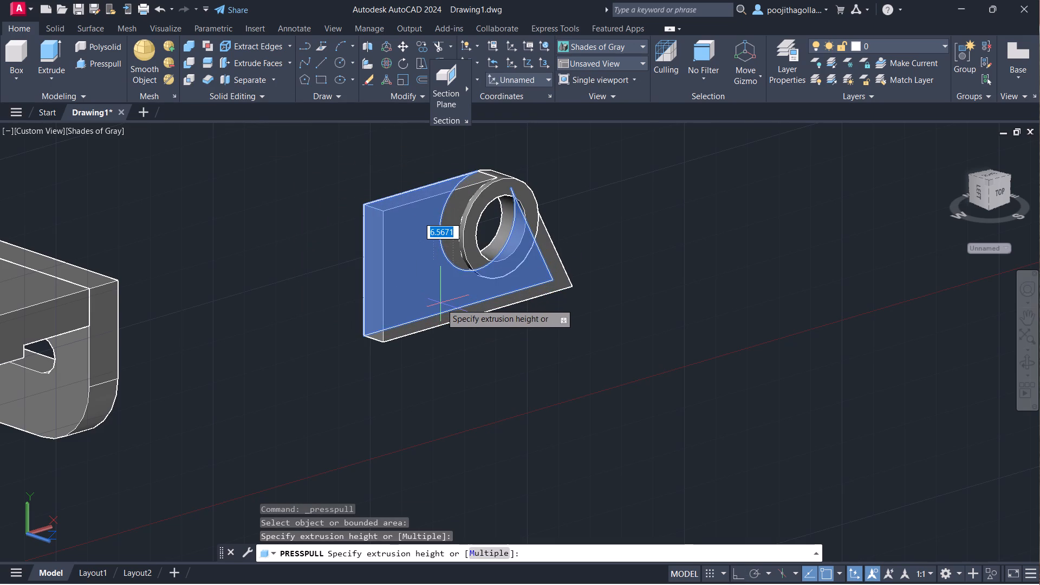
{"action": "key", "text": "8"}
{"action": "key", "text": "Return"}
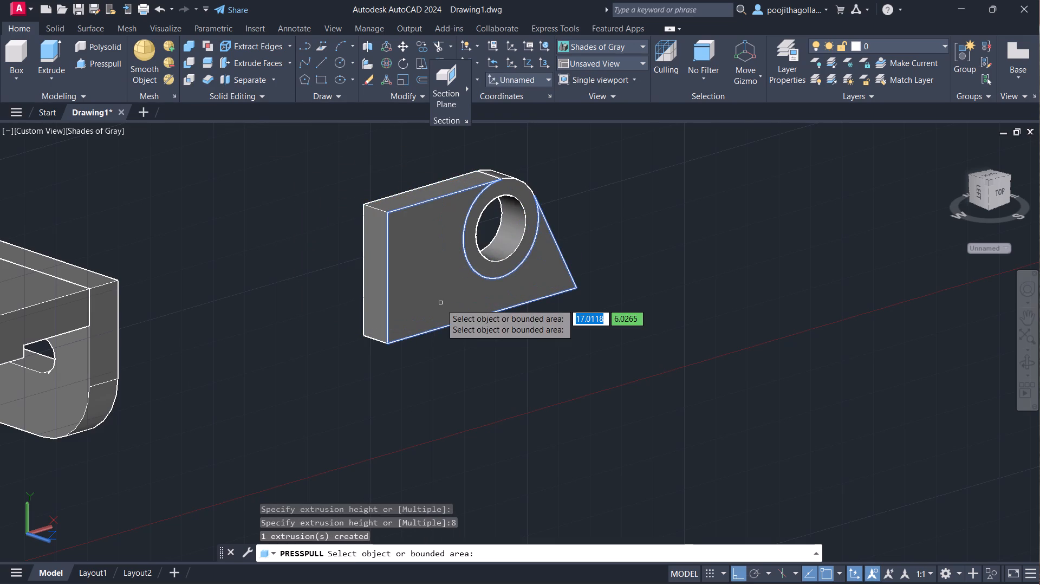
{"action": "left_click", "coordinate": [418, 272]}
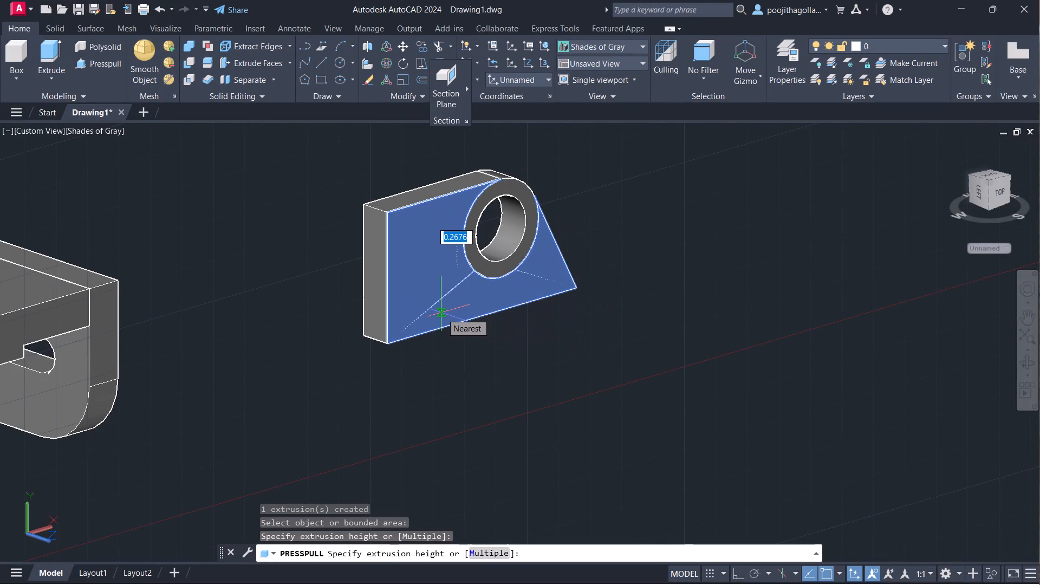
{"action": "key", "text": "Escape"}
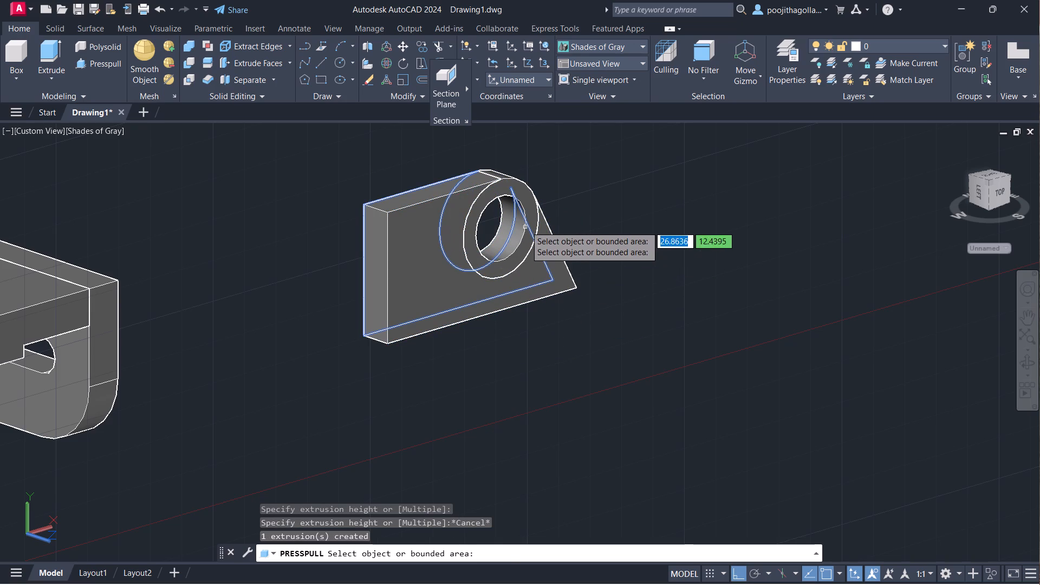
Presspull the ring's front face outward by 5 beyond the plate.
{"action": "left_click", "coordinate": [532, 208]}
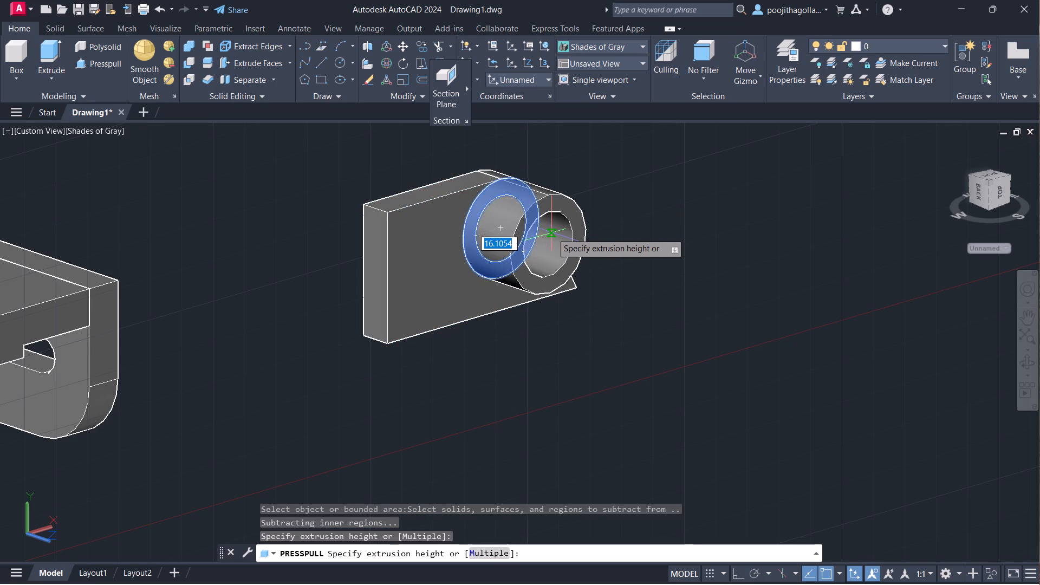
{"action": "key", "text": "5"}
{"action": "key", "text": "Return"}
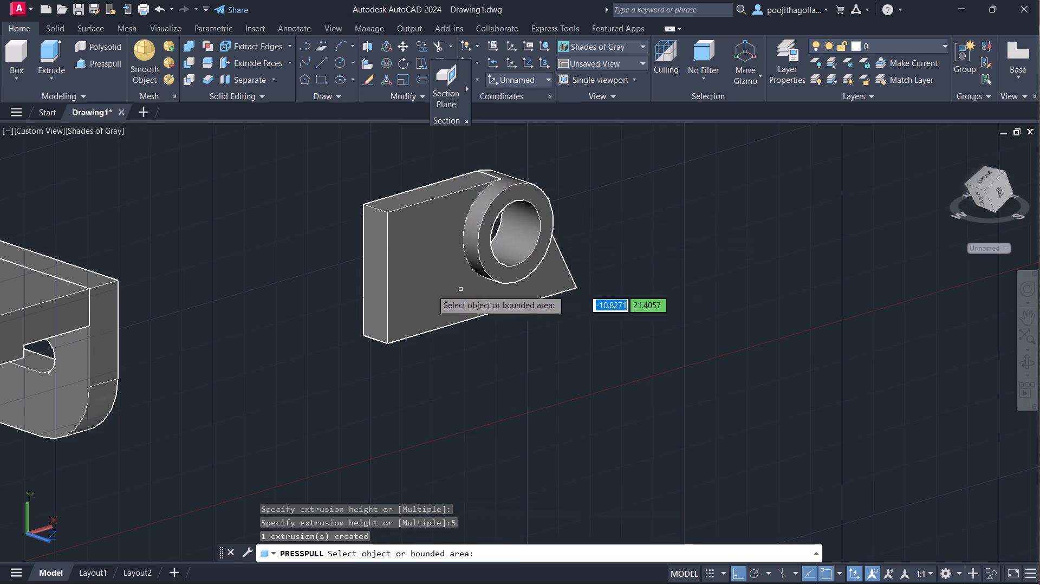
Presspull the ring's face on the plate's opposite side outward by 5.
{"action": "middle_click_drag", "start_coordinate": [318, 313], "coordinate": [481, 313], "text": "shift"}
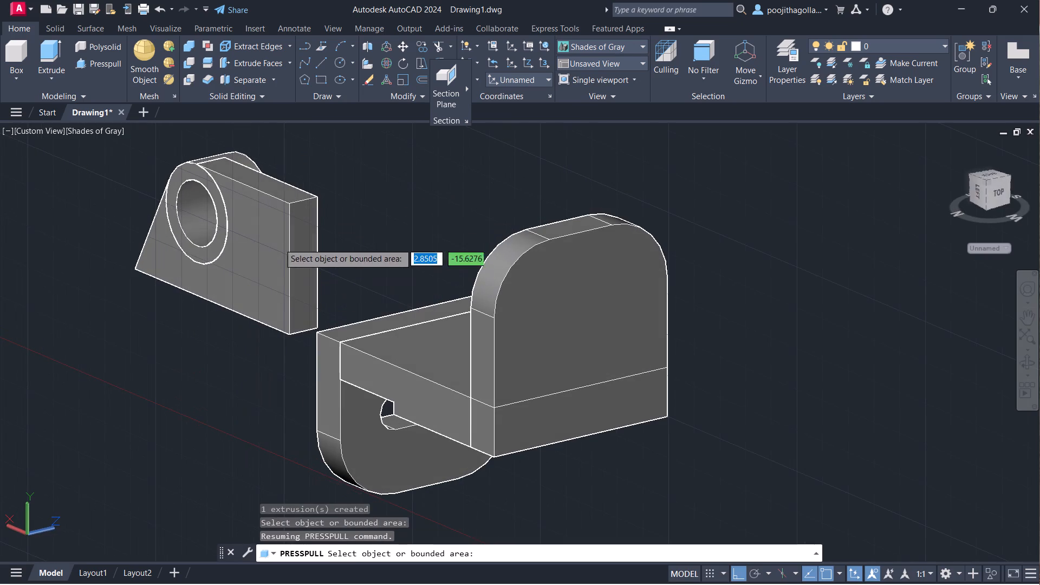
{"action": "left_click", "coordinate": [221, 241]}
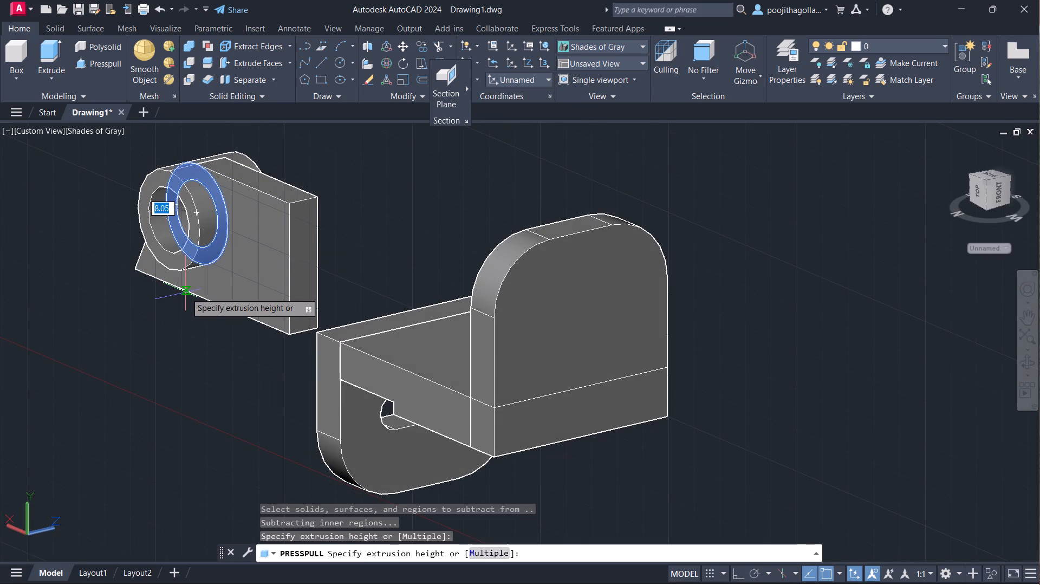
{"action": "key", "text": "5"}
{"action": "key", "text": "Return"}
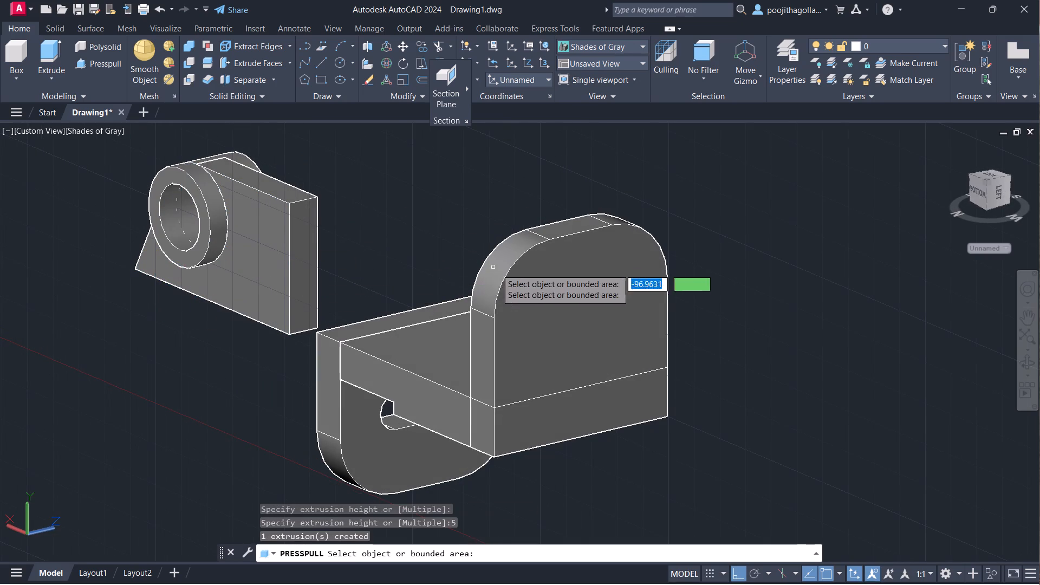
Examine the bracket and the new plate with its ring boss from several sides.
{"action": "middle_click_drag", "start_coordinate": [733, 255], "coordinate": [776, 249], "text": "ctrl"}
{"action": "middle_click_drag", "start_coordinate": [789, 242], "coordinate": [777, 249], "text": "shift"}
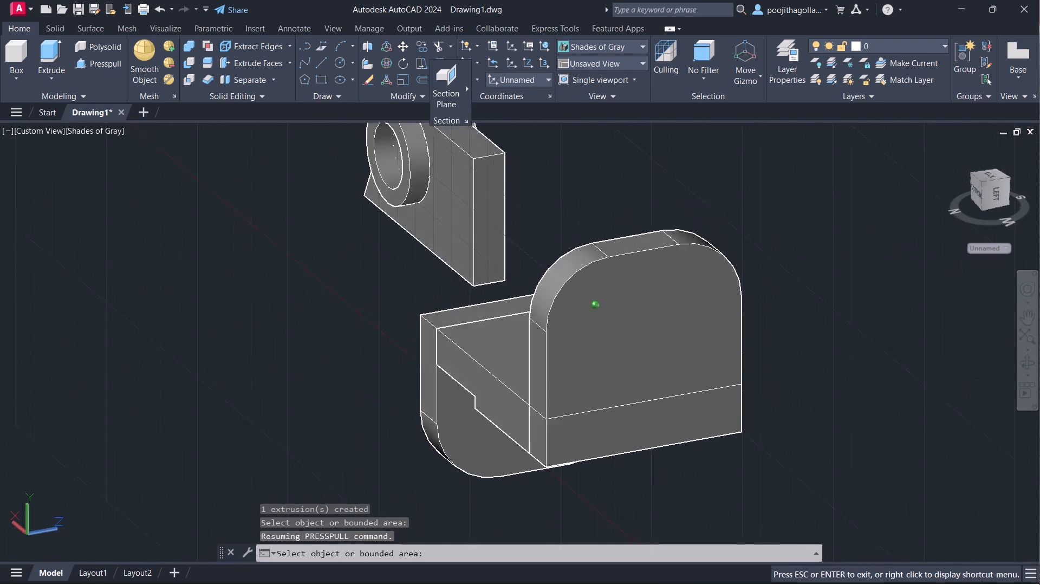
{"action": "middle_click_drag", "start_coordinate": [777, 249], "coordinate": [630, 235], "text": "shift"}
{"action": "scroll", "coordinate": [833, 244], "scroll_direction": "down", "scroll_amount": 1, "text": "shift"}
{"action": "middle_click_drag", "start_coordinate": [866, 270], "coordinate": [599, 246], "text": "shift"}
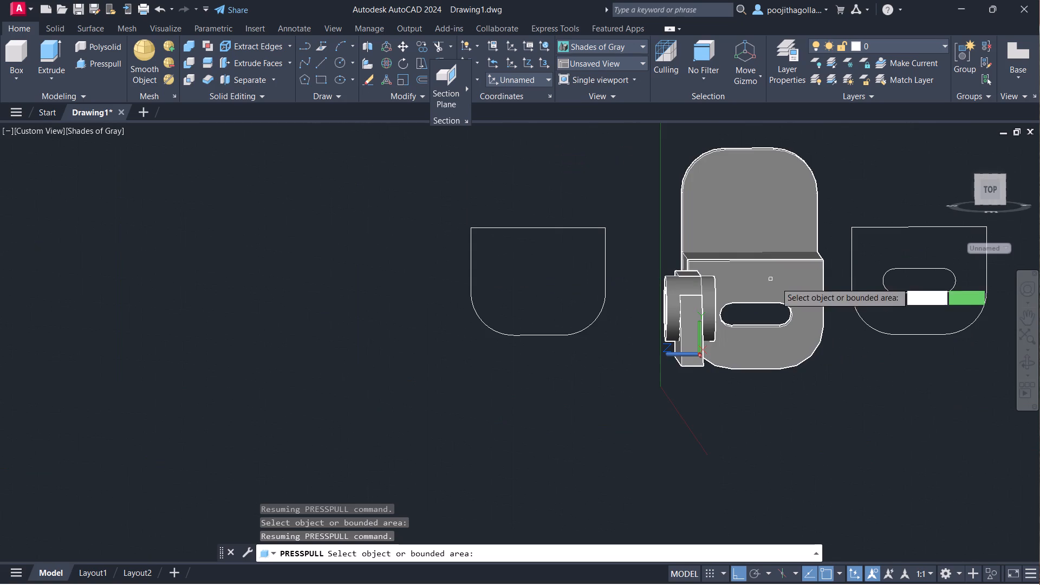
{"action": "middle_click_drag", "start_coordinate": [609, 296], "coordinate": [725, 313], "text": "shift"}
{"action": "middle_click_drag", "start_coordinate": [810, 302], "coordinate": [567, 275]}
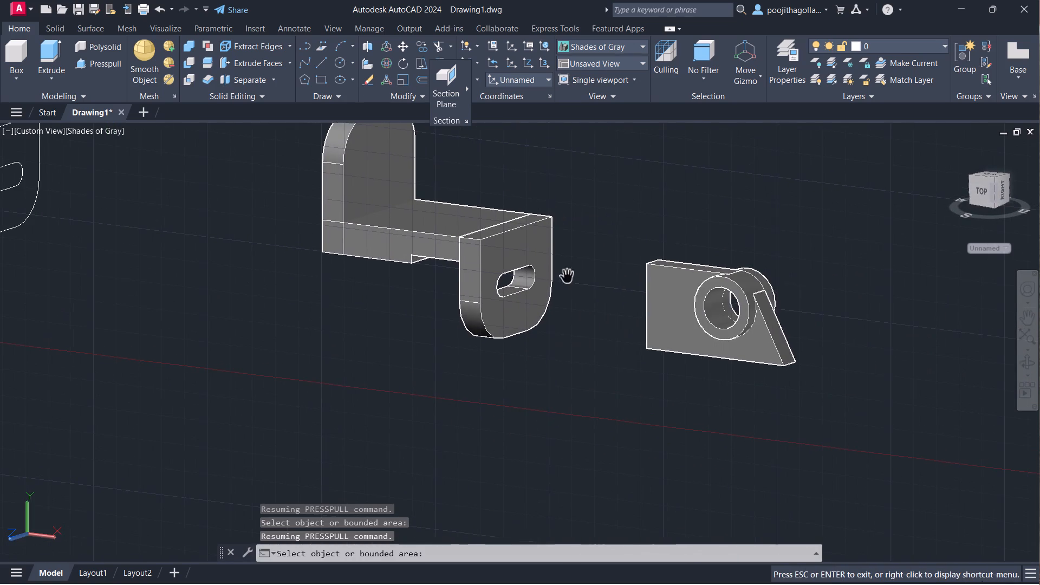
{"action": "middle_click_drag", "start_coordinate": [654, 332], "coordinate": [601, 302]}
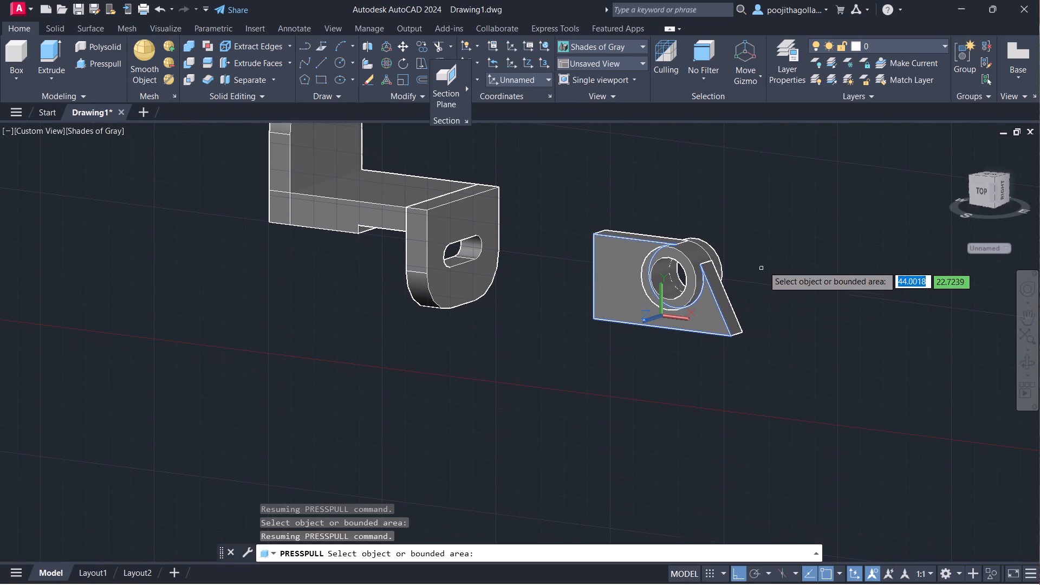
{"action": "key", "text": "Escape"}
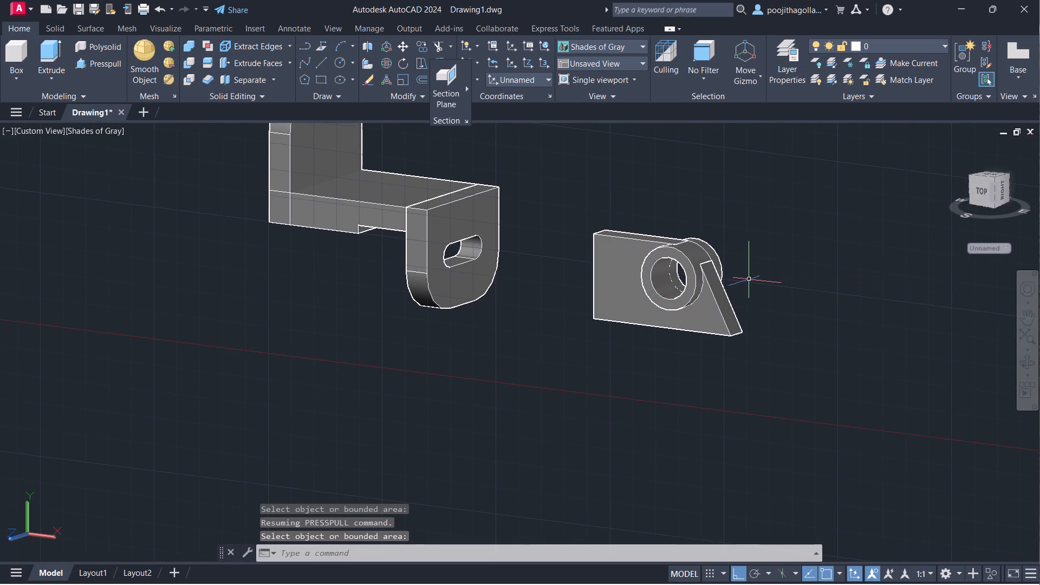
{"action": "middle_click_drag", "start_coordinate": [615, 298], "coordinate": [606, 361]}
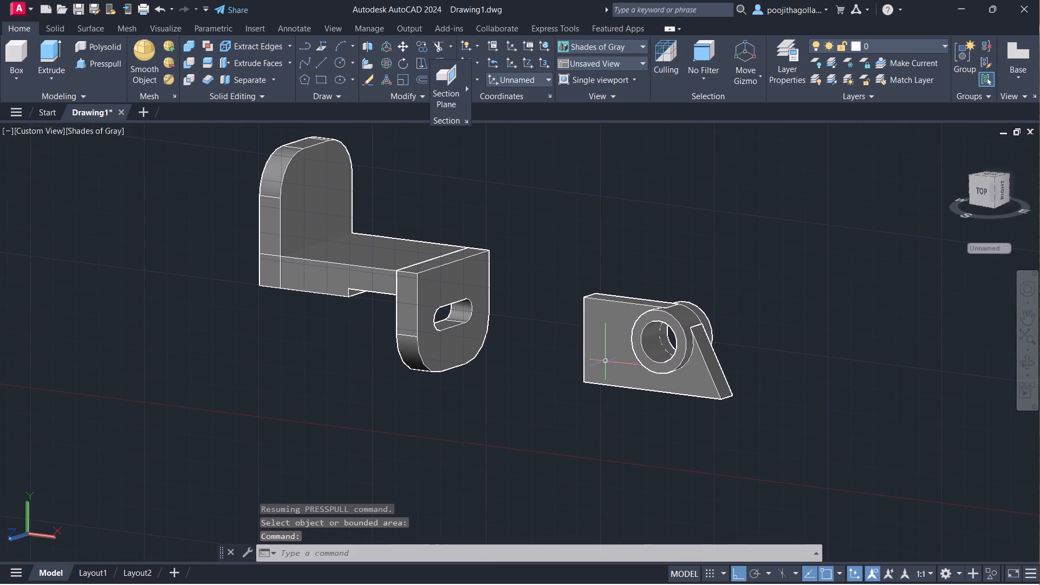
Move the ring boss and its plate from the slanted end's bottom-edge midpoint to the midpoint of the slotted plate's outer top edge.
{"action": "left_click", "coordinate": [617, 341]}
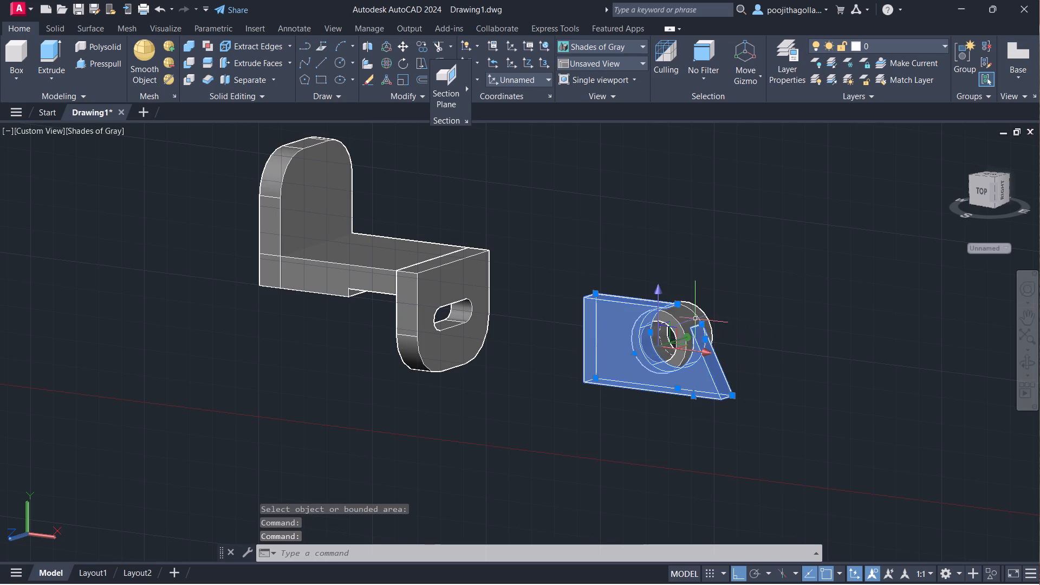
{"action": "left_click", "coordinate": [694, 319]}
{"action": "key", "text": "m"}
{"action": "key", "text": "Return"}
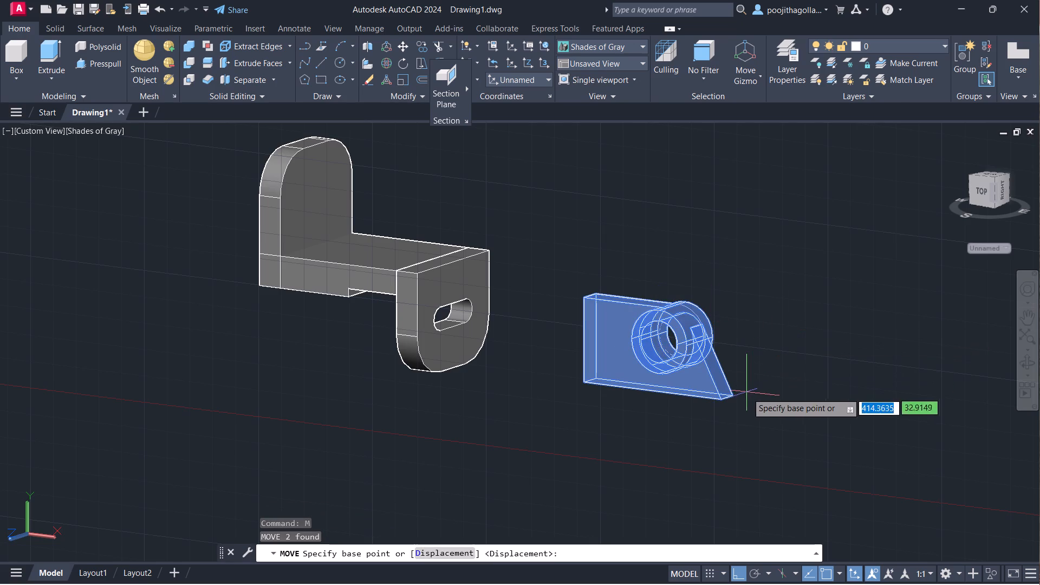
{"action": "scroll", "coordinate": [735, 399], "scroll_direction": "up", "scroll_amount": 4}
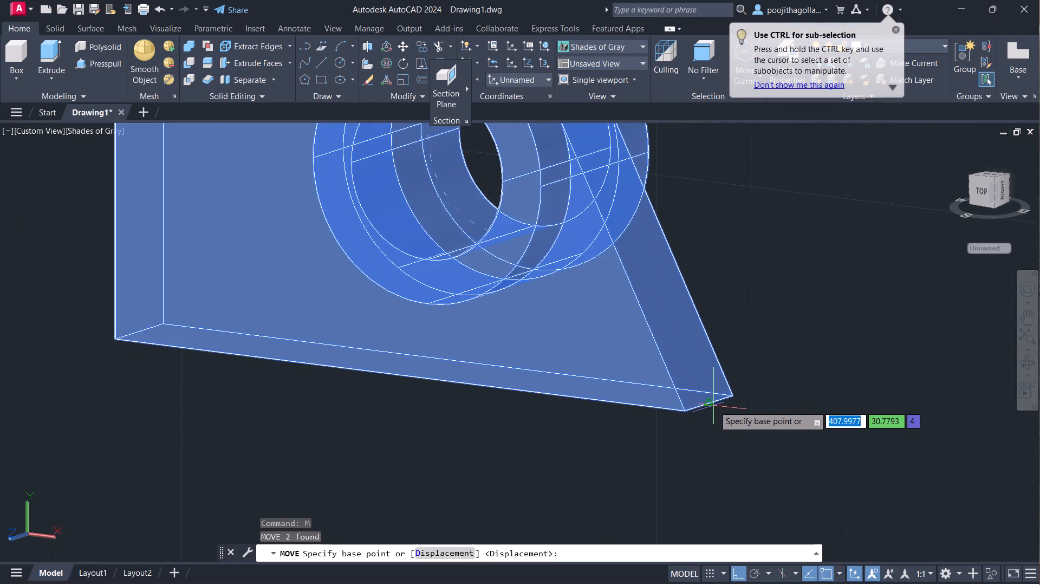
{"action": "left_click", "coordinate": [712, 406]}
{"action": "scroll", "coordinate": [582, 322], "scroll_direction": "down", "scroll_amount": 2}
{"action": "middle_click_drag", "start_coordinate": [563, 307], "coordinate": [589, 362]}
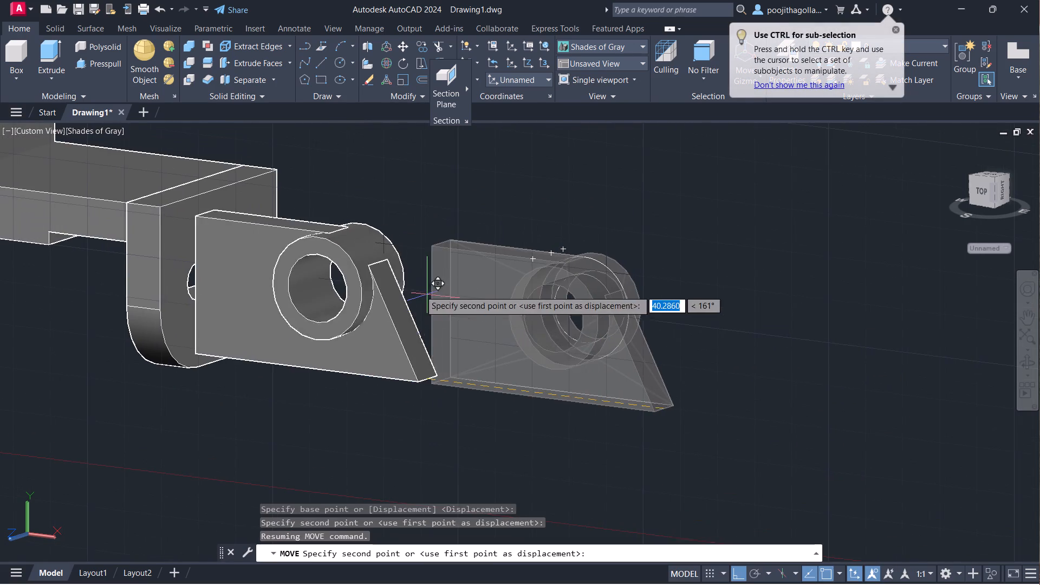
{"action": "scroll", "coordinate": [365, 231], "scroll_direction": "up", "scroll_amount": 2}
{"action": "middle_click_drag", "start_coordinate": [307, 196], "coordinate": [848, 357]}
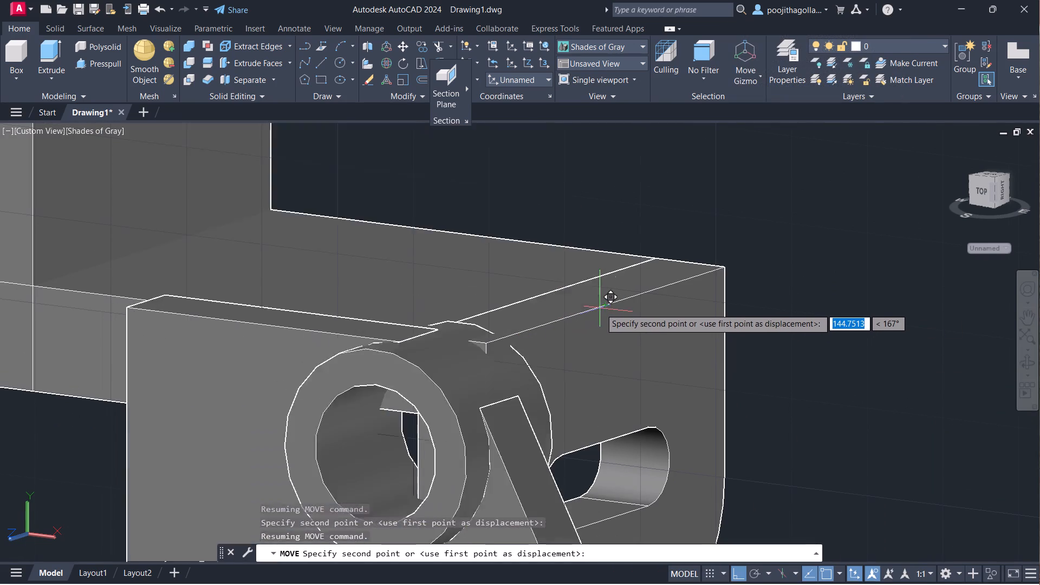
{"action": "left_click", "coordinate": [608, 304]}
Examine the assembled bracket from several angles, checking how the ring plate sits on the base between the end plates.
{"action": "scroll", "coordinate": [610, 311], "scroll_direction": "down", "scroll_amount": 1}
{"action": "middle_click_drag", "start_coordinate": [622, 325], "coordinate": [662, 320]}
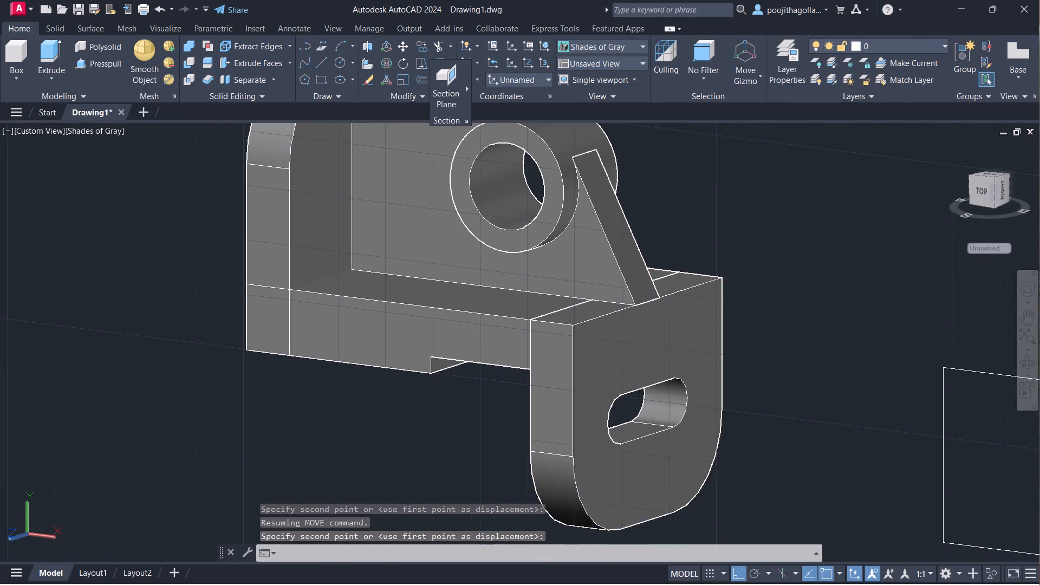
{"action": "scroll", "coordinate": [654, 321], "scroll_direction": "down", "scroll_amount": 2}
{"action": "middle_click_drag", "start_coordinate": [662, 331], "coordinate": [646, 336]}
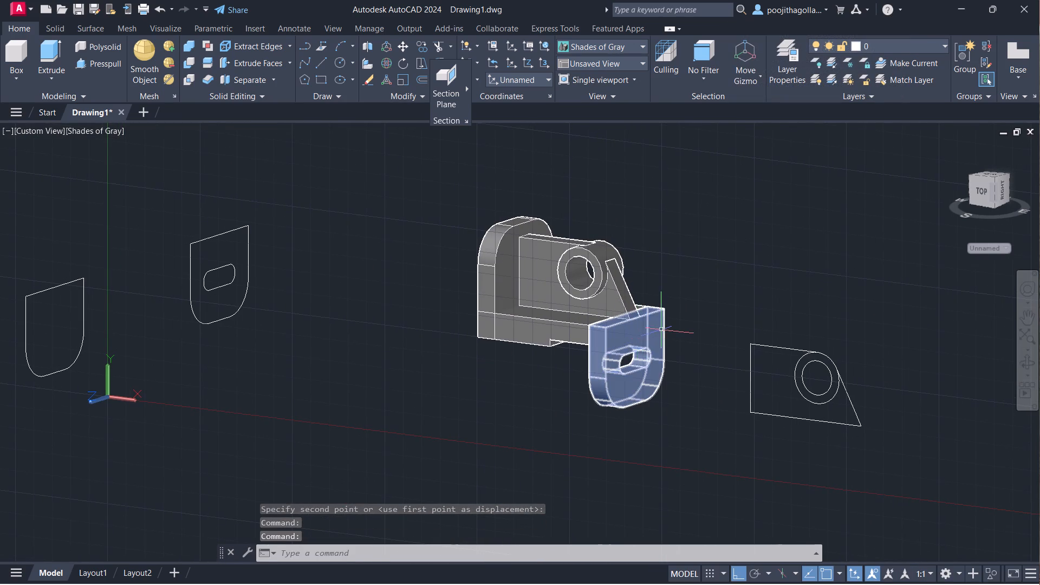
{"action": "middle_click_drag", "start_coordinate": [663, 328], "coordinate": [614, 334]}
{"action": "left_click_drag", "start_coordinate": [812, 343], "coordinate": [801, 359]}
{"action": "left_click", "coordinate": [805, 352]}
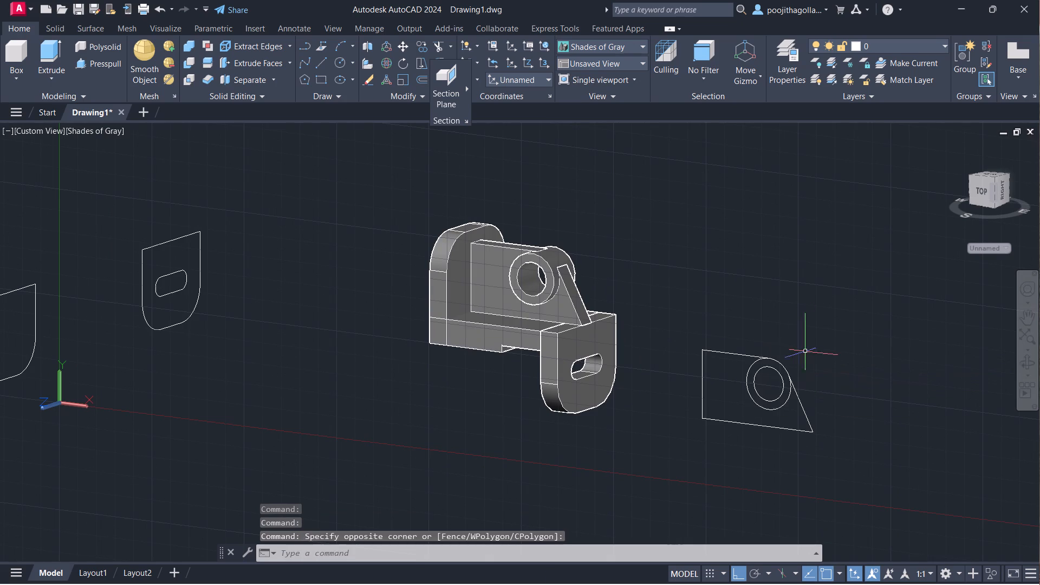
{"action": "scroll", "coordinate": [637, 330], "scroll_direction": "up", "scroll_amount": 1}
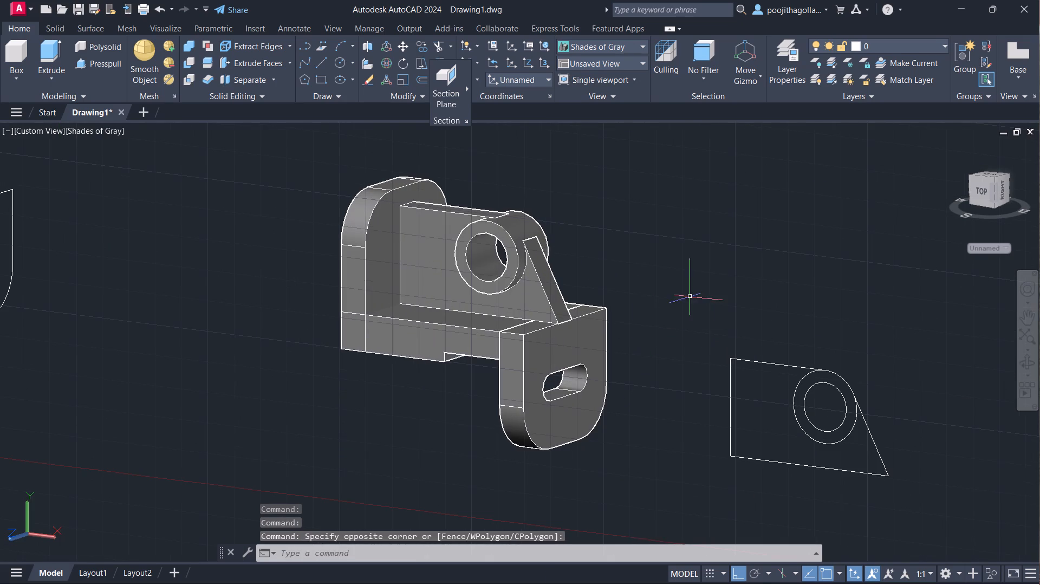
{"action": "middle_click_drag", "start_coordinate": [690, 296], "coordinate": [720, 282], "text": "ctrl"}
{"action": "middle_click_drag", "start_coordinate": [720, 277], "coordinate": [689, 297], "text": "shift"}
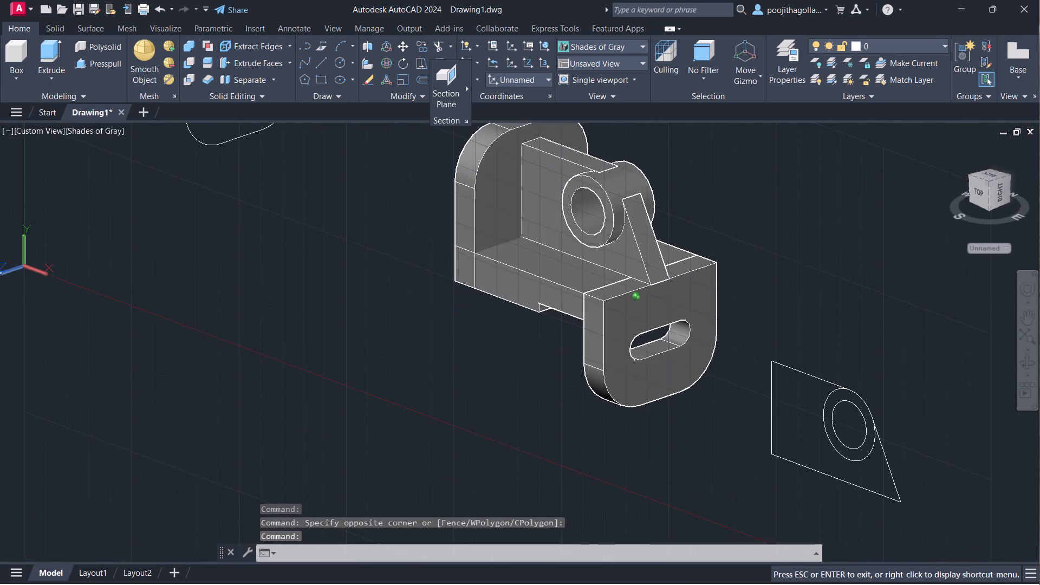
{"action": "middle_click_drag", "start_coordinate": [689, 297], "coordinate": [672, 316], "text": "shift"}
{"action": "middle_click_drag", "start_coordinate": [678, 261], "coordinate": [695, 346], "text": "shift"}
{"action": "middle_click_drag", "start_coordinate": [659, 268], "coordinate": [661, 225]}
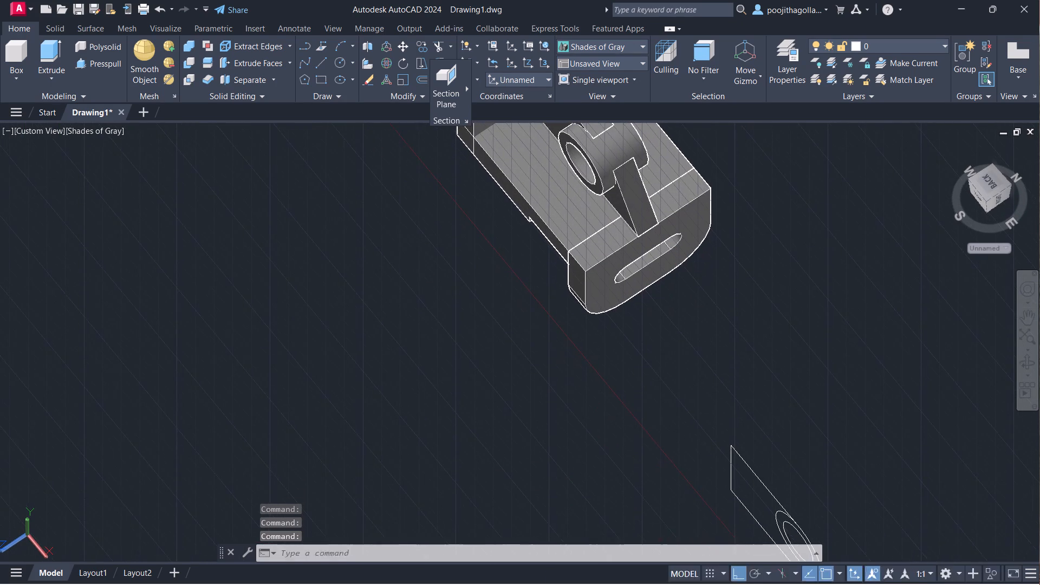
{"action": "middle_click_drag", "start_coordinate": [633, 270], "coordinate": [637, 316]}
{"action": "middle_click_drag", "start_coordinate": [631, 245], "coordinate": [616, 339]}
{"action": "middle_click_drag", "start_coordinate": [629, 337], "coordinate": [655, 275], "text": "shift"}
{"action": "middle_click_drag", "start_coordinate": [639, 277], "coordinate": [590, 309]}
{"action": "middle_click_drag", "start_coordinate": [565, 328], "coordinate": [562, 311], "text": "shift"}
{"action": "scroll", "coordinate": [565, 328], "scroll_direction": "up", "scroll_amount": 1, "text": "shift"}
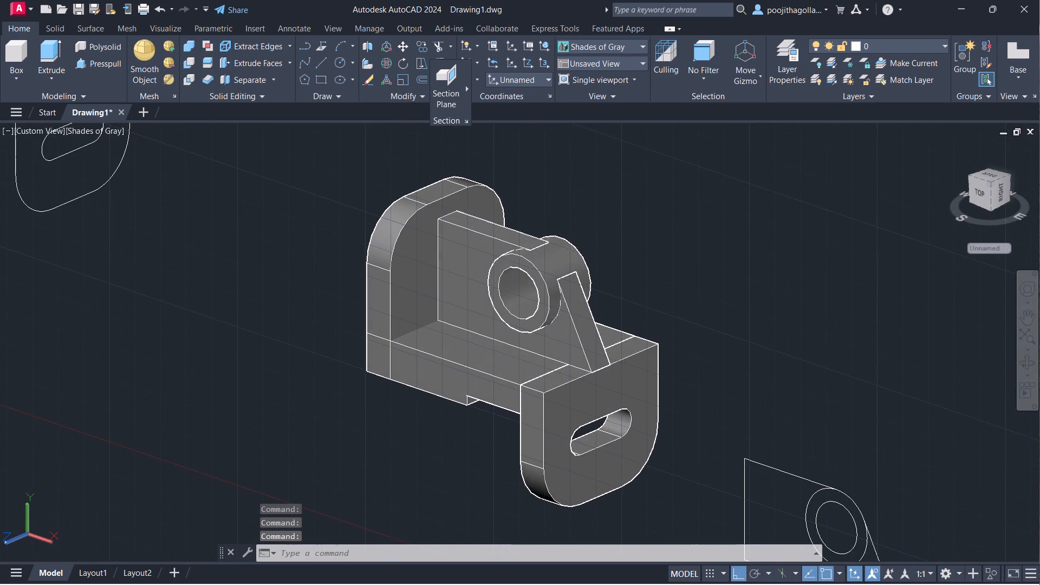
{"action": "middle_click", "coordinate": [565, 326], "text": "shift"}
{"action": "middle_click_drag", "start_coordinate": [565, 326], "coordinate": [551, 348], "text": "shift"}
{"action": "scroll", "coordinate": [608, 350], "scroll_direction": "up", "scroll_amount": 2}
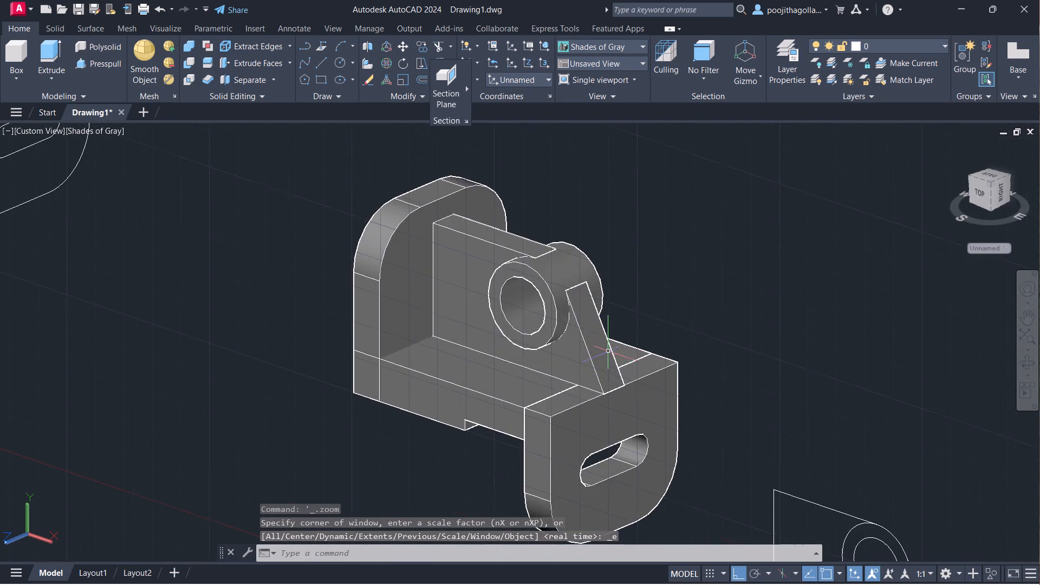
{"action": "scroll", "coordinate": [606, 363], "scroll_direction": "up", "scroll_amount": 1}
{"action": "middle_click_drag", "start_coordinate": [602, 363], "coordinate": [615, 333]}
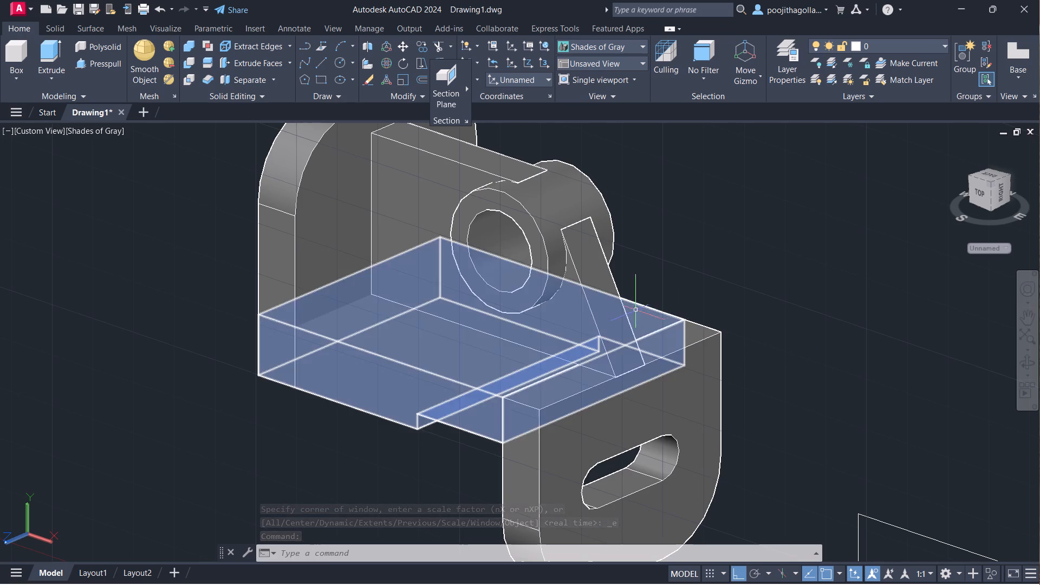
{"action": "scroll", "coordinate": [564, 322], "scroll_direction": "up", "scroll_amount": 1}
{"action": "middle_click_drag", "start_coordinate": [566, 330], "coordinate": [572, 355]}
{"action": "scroll", "coordinate": [692, 317], "scroll_direction": "down", "scroll_amount": 1}
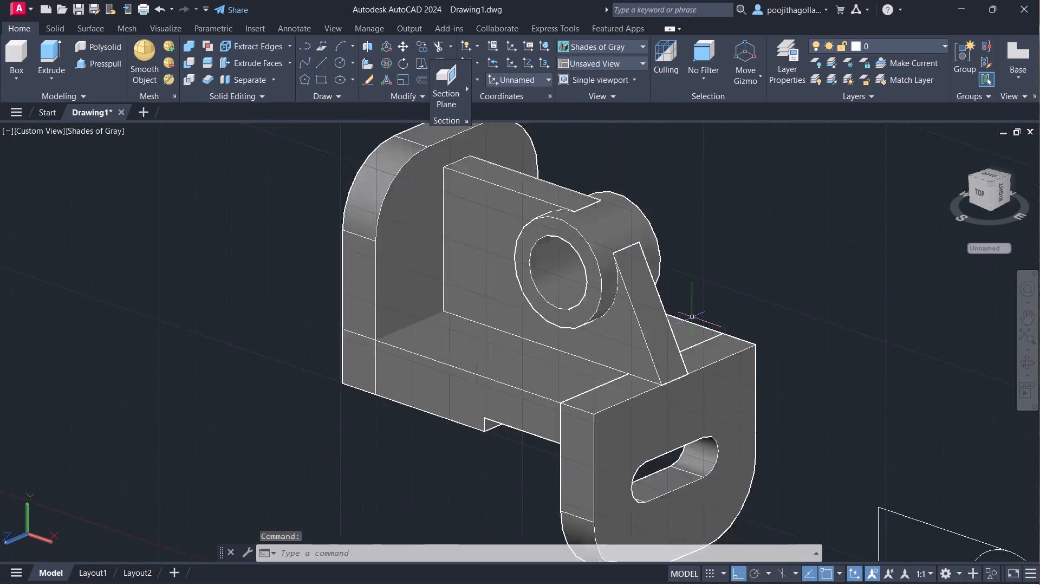
{"action": "scroll", "coordinate": [692, 317], "scroll_direction": "down", "scroll_amount": 1}
{"action": "middle_click_drag", "start_coordinate": [642, 331], "coordinate": [612, 376]}
{"action": "scroll", "coordinate": [544, 348], "scroll_direction": "up", "scroll_amount": 2}
{"action": "middle_click_drag", "start_coordinate": [534, 353], "coordinate": [549, 373]}
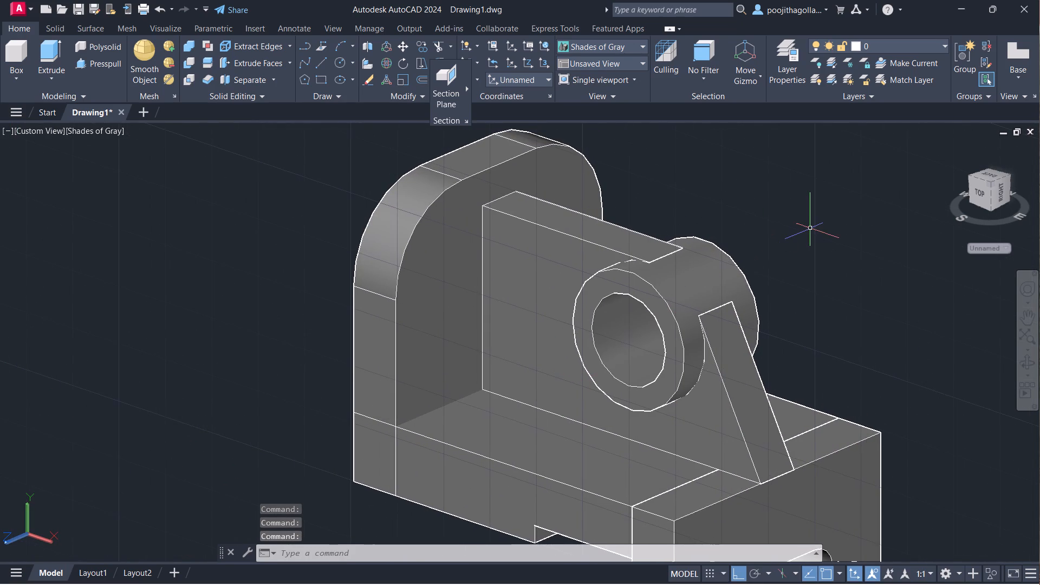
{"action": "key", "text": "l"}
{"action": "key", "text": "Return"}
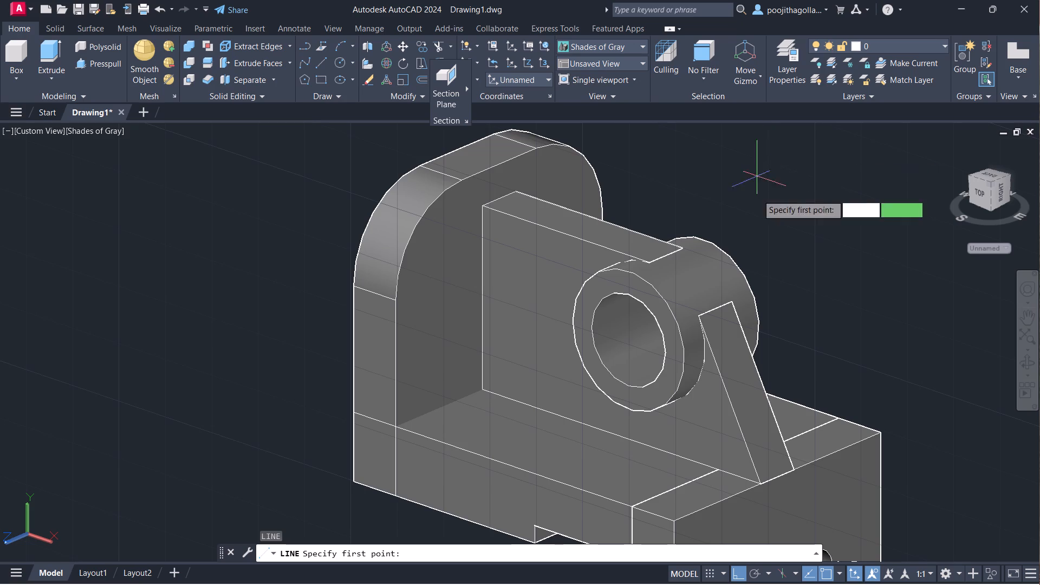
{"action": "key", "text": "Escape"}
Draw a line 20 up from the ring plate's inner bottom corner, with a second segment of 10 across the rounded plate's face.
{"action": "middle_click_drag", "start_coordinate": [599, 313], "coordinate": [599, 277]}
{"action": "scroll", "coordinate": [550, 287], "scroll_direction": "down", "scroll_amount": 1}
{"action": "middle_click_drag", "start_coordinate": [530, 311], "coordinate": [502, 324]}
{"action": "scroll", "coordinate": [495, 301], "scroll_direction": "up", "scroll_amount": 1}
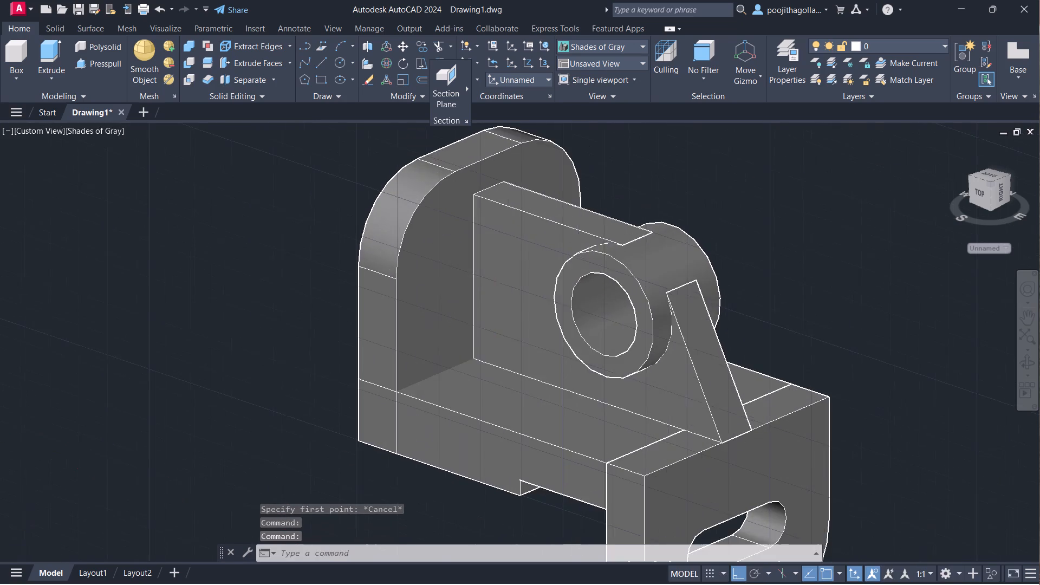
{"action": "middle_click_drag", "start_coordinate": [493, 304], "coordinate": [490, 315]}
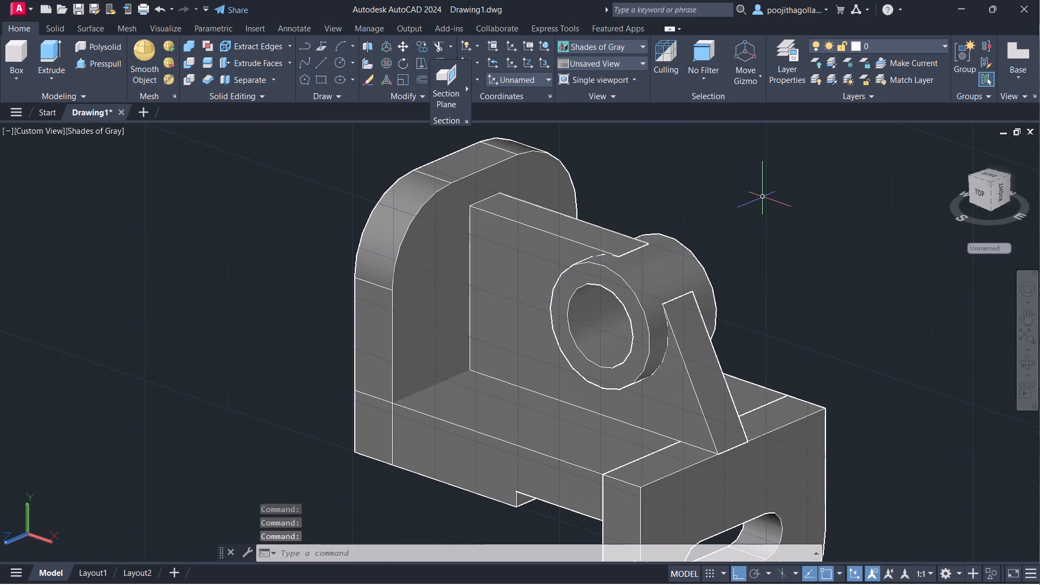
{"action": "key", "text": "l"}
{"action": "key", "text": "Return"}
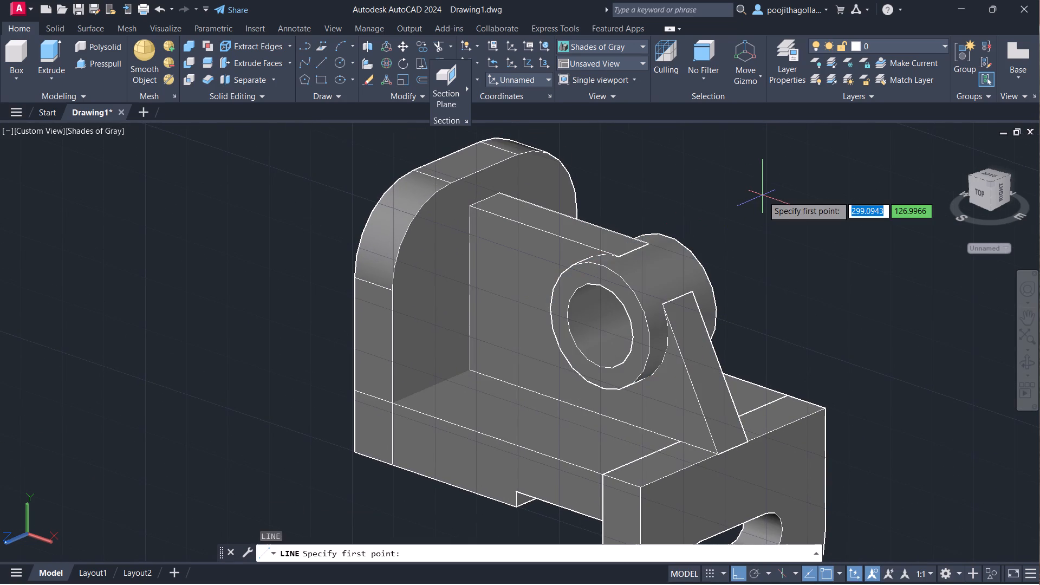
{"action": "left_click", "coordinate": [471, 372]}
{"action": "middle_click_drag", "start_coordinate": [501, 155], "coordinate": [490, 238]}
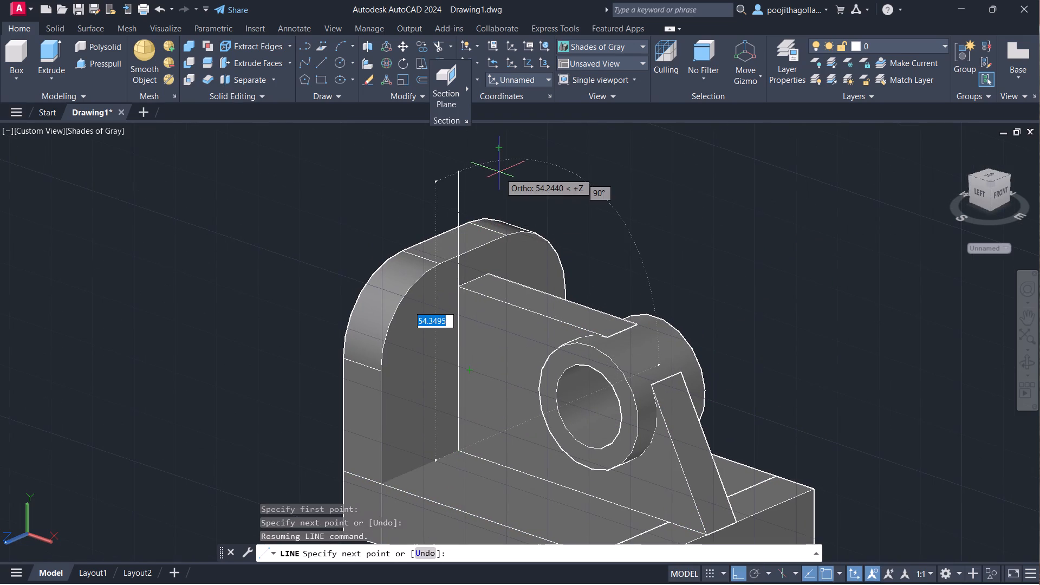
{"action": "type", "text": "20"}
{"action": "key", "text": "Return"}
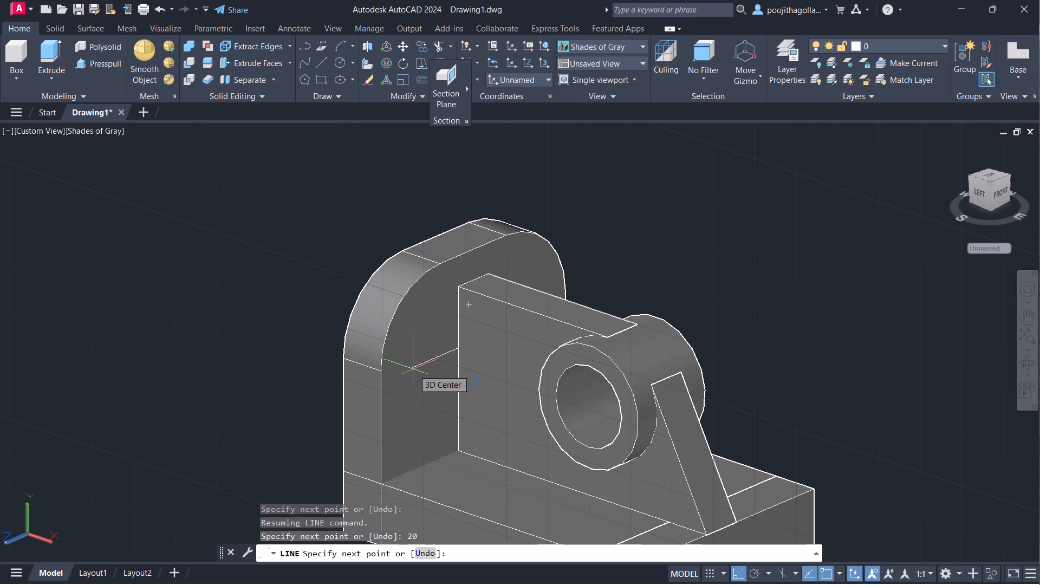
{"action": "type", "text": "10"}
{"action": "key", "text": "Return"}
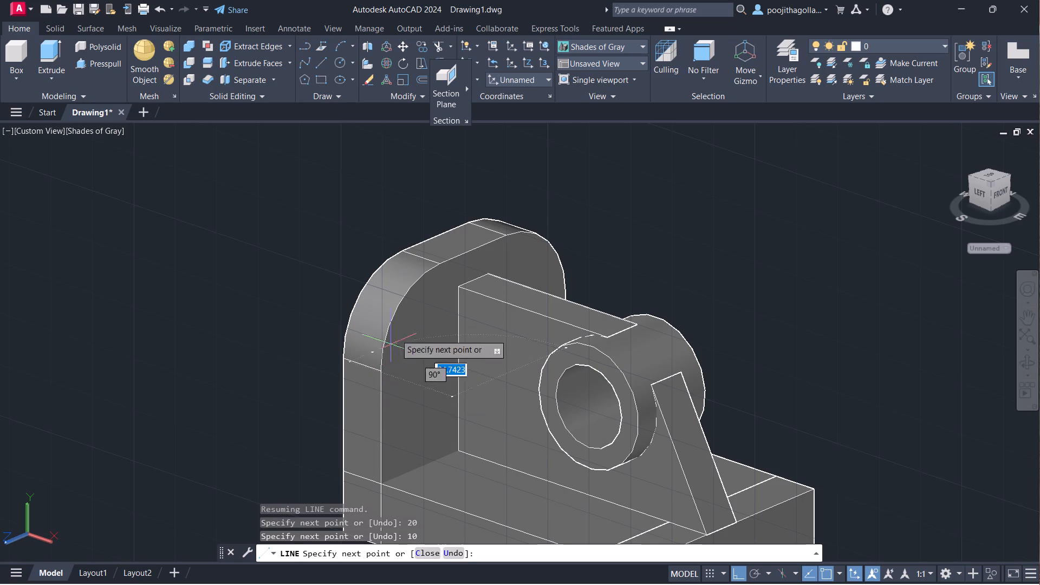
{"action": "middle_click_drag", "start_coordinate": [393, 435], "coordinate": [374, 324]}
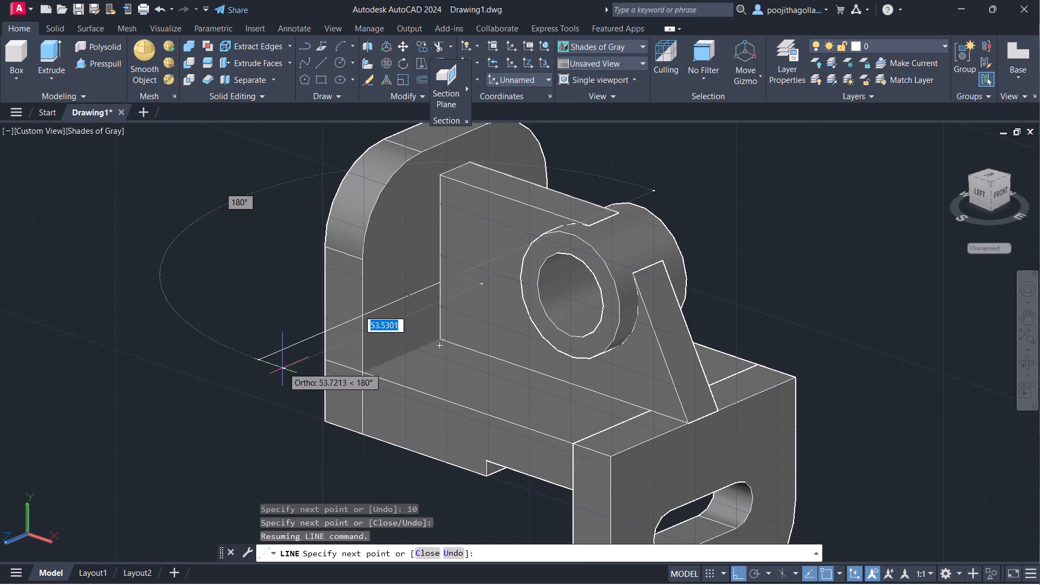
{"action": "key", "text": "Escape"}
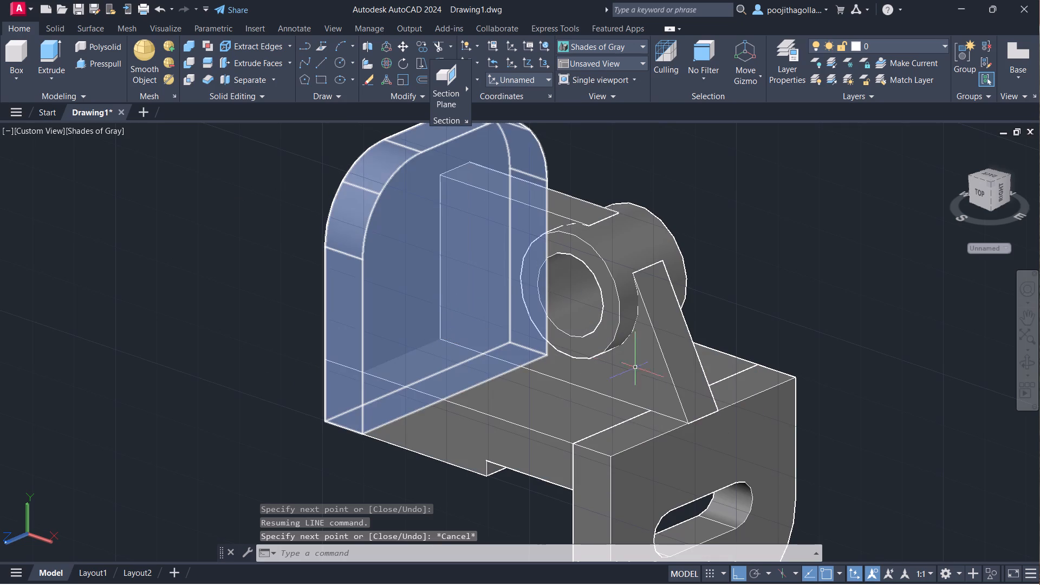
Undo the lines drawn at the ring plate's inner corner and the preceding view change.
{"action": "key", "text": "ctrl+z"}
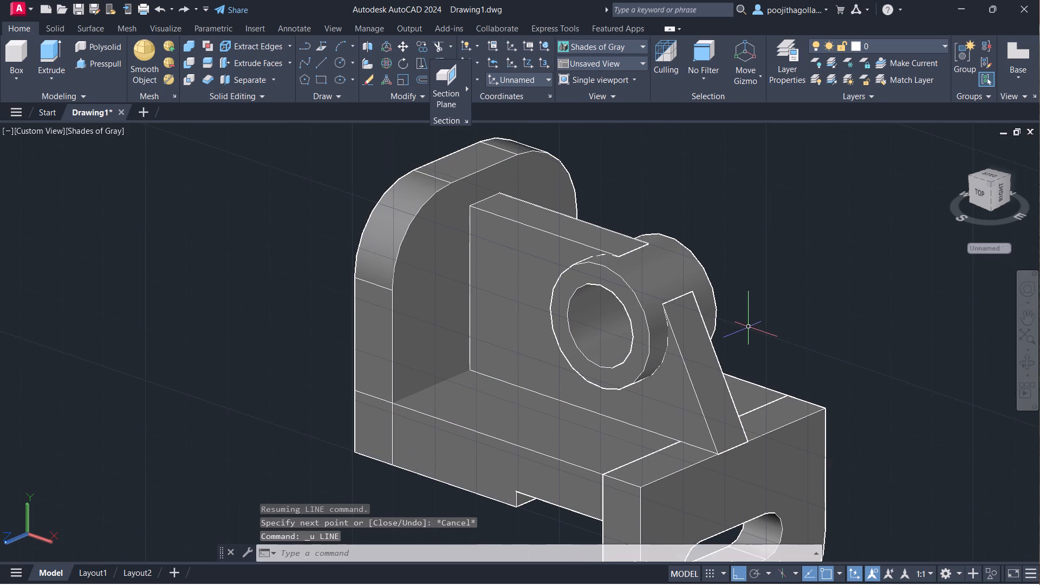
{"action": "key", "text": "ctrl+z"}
Examine the junction of the ring plate, base and rounded plate from a slightly rotated view.
{"action": "scroll", "coordinate": [593, 272], "scroll_direction": "down", "scroll_amount": 1}
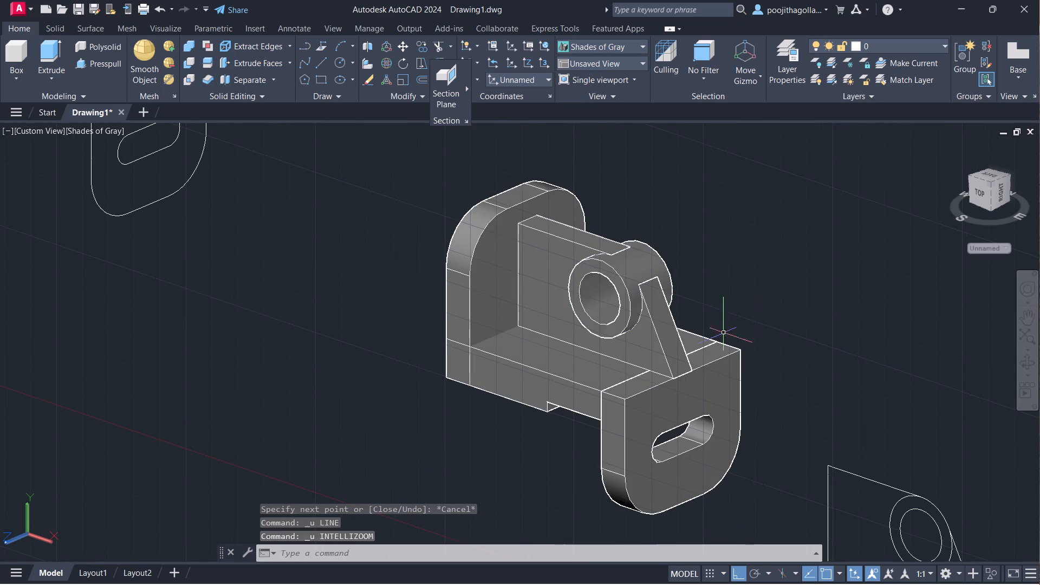
{"action": "left_click", "coordinate": [1022, 364]}
{"action": "left_click_drag", "start_coordinate": [421, 383], "coordinate": [430, 383]}
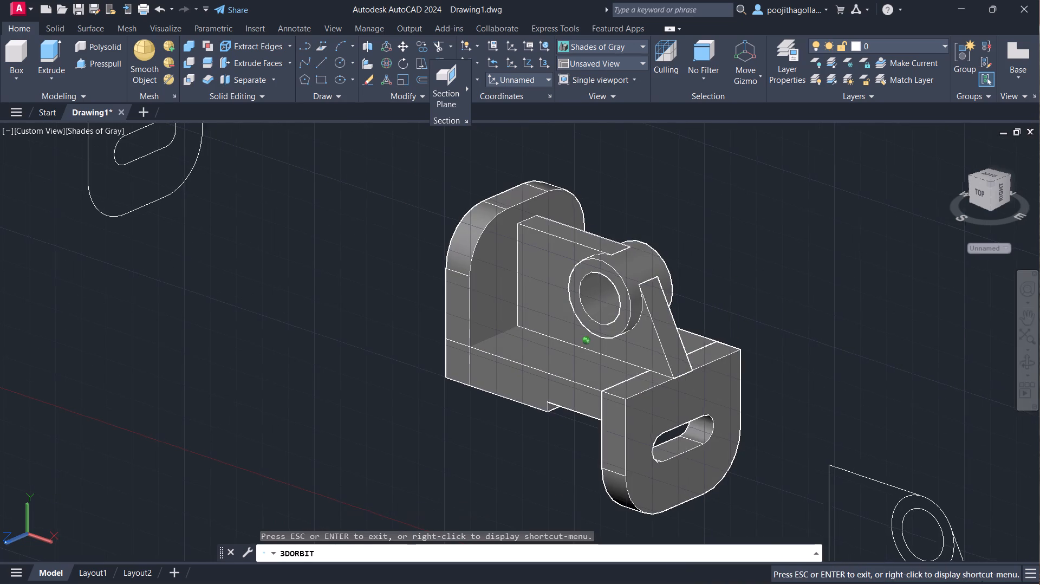
{"action": "left_click_drag", "start_coordinate": [430, 383], "coordinate": [414, 385]}
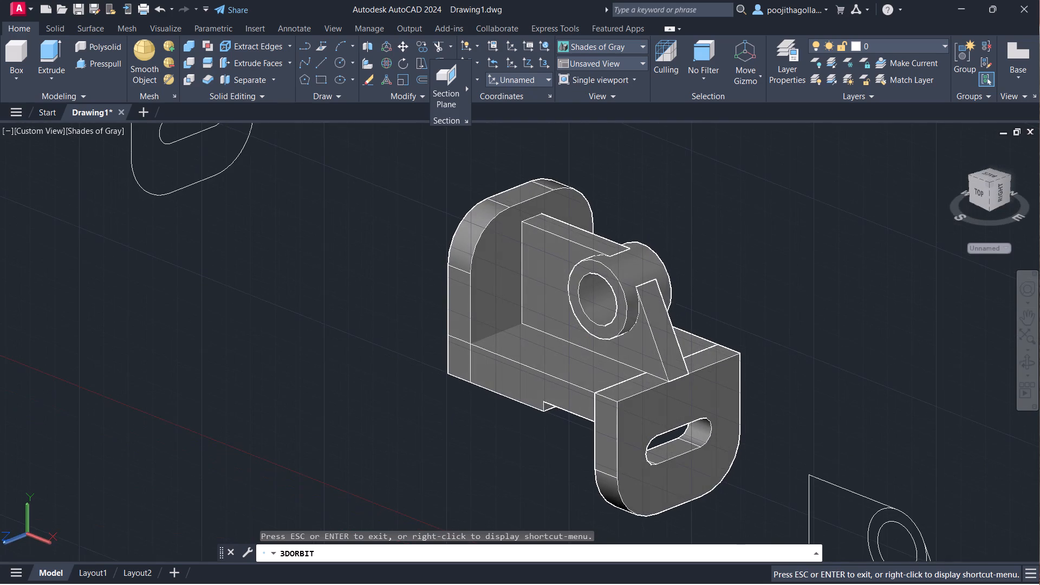
{"action": "scroll", "coordinate": [502, 351], "scroll_direction": "up", "scroll_amount": 1}
{"action": "middle_click_drag", "start_coordinate": [531, 346], "coordinate": [517, 373]}
{"action": "scroll", "coordinate": [525, 372], "scroll_direction": "up", "scroll_amount": 1}
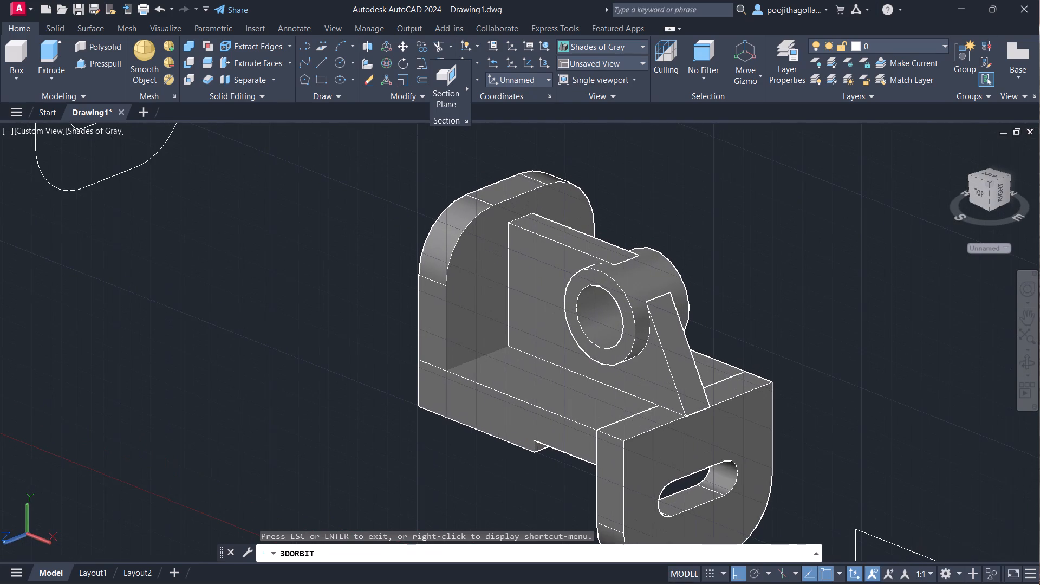
{"action": "middle_click_drag", "start_coordinate": [533, 374], "coordinate": [494, 395]}
{"action": "key", "text": "Escape"}
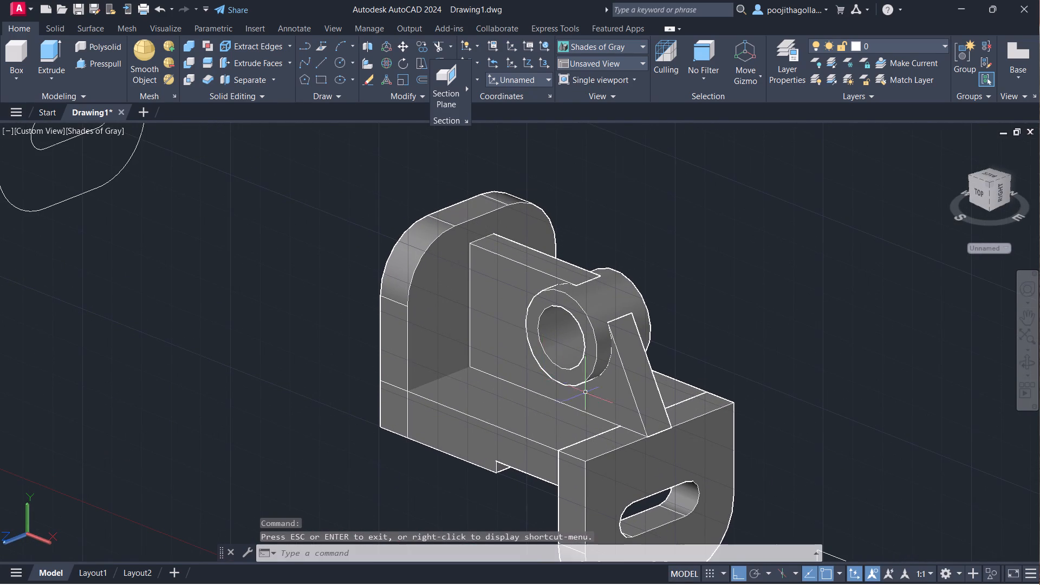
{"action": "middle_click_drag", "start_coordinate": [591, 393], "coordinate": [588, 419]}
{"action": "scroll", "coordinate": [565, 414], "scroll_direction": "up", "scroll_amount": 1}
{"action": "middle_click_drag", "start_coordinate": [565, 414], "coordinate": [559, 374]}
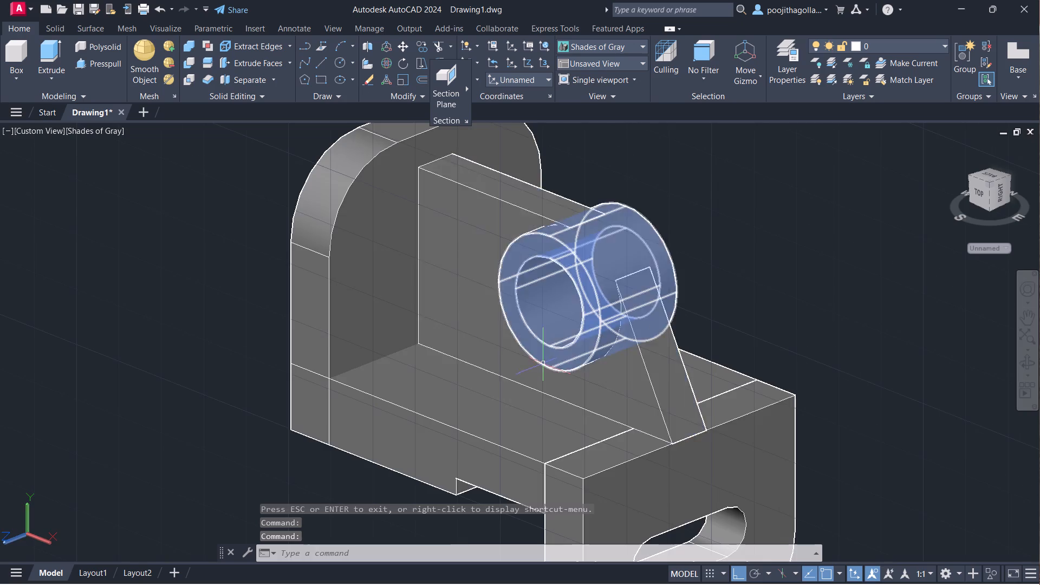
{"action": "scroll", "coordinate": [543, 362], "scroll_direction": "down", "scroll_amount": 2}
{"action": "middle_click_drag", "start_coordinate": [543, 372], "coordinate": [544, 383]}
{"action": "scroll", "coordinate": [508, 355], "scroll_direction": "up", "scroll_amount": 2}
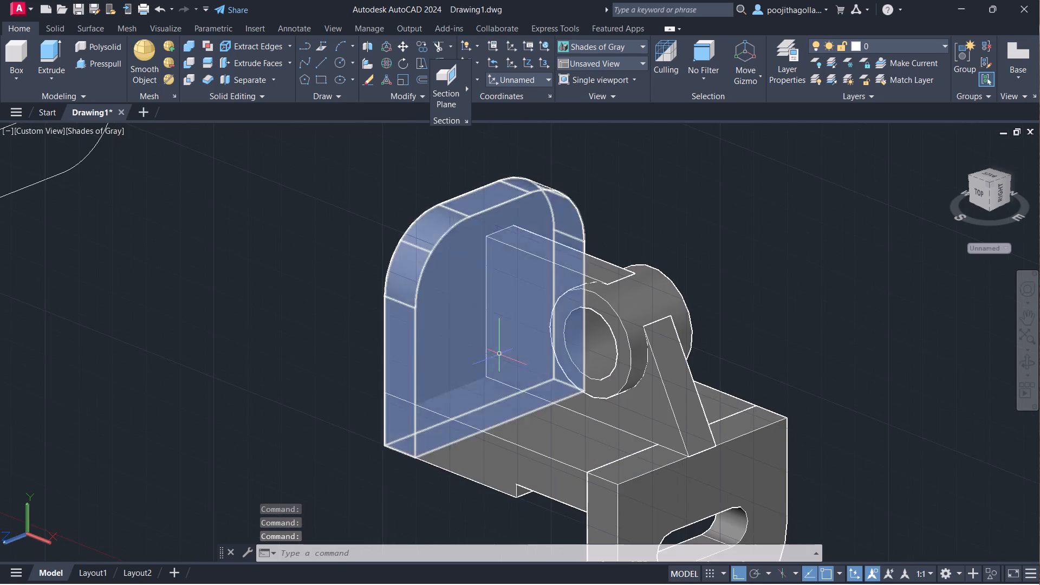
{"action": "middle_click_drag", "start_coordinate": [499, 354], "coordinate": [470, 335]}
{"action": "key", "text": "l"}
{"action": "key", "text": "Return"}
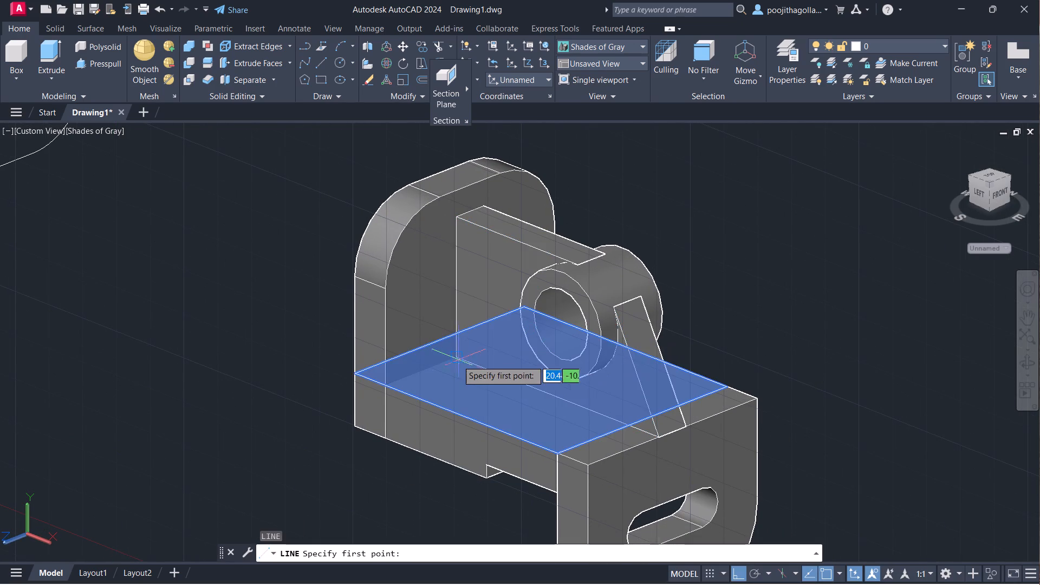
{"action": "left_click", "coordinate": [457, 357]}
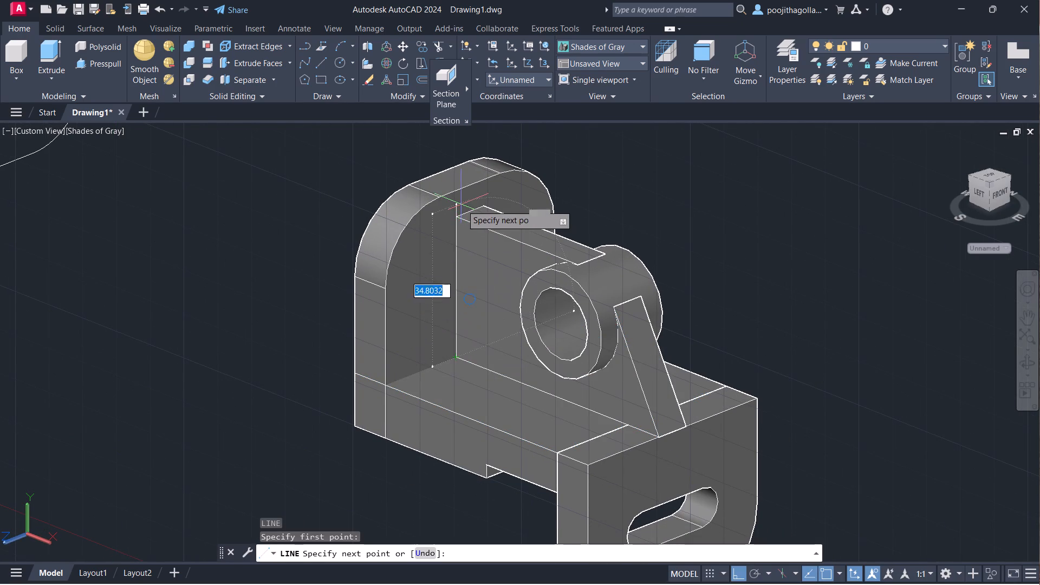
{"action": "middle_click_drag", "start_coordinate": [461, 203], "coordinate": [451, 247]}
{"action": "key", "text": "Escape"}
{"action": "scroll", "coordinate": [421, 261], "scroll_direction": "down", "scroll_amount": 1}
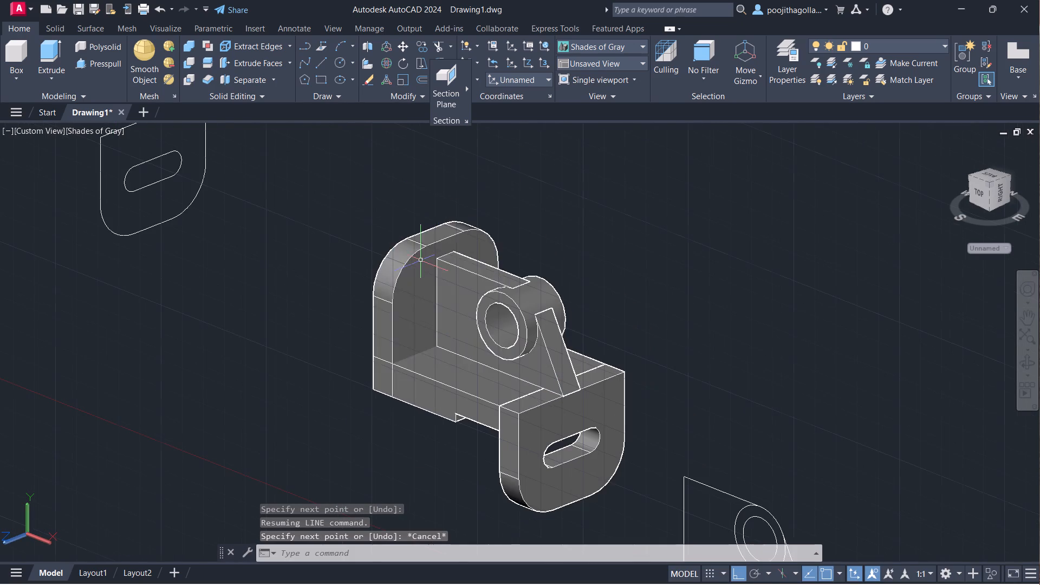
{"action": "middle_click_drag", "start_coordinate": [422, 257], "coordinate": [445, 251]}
Switch the visual style to 2D Wireframe.
{"action": "left_click", "coordinate": [83, 131]}
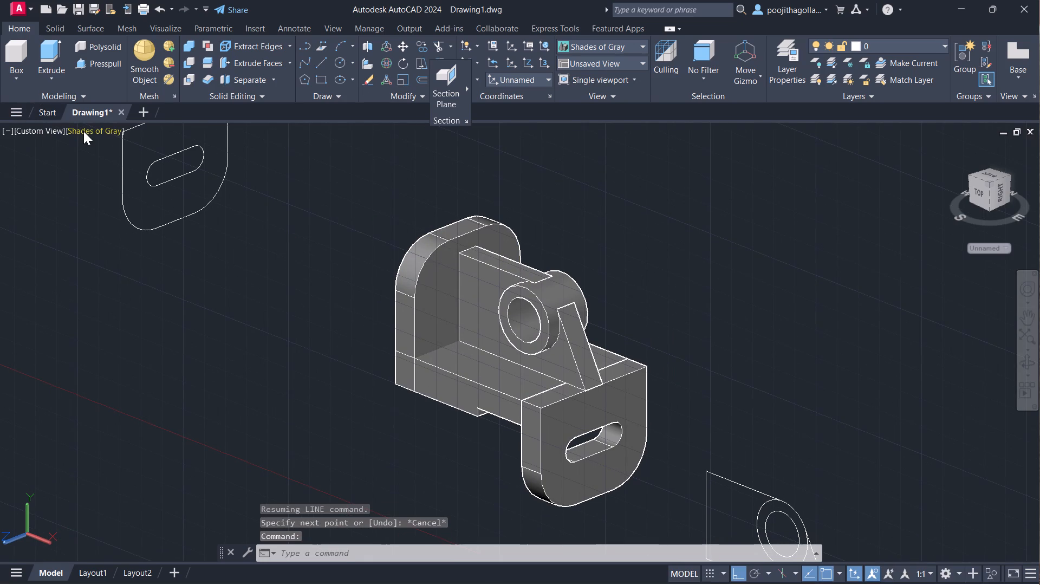
{"action": "left_click", "coordinate": [131, 167]}
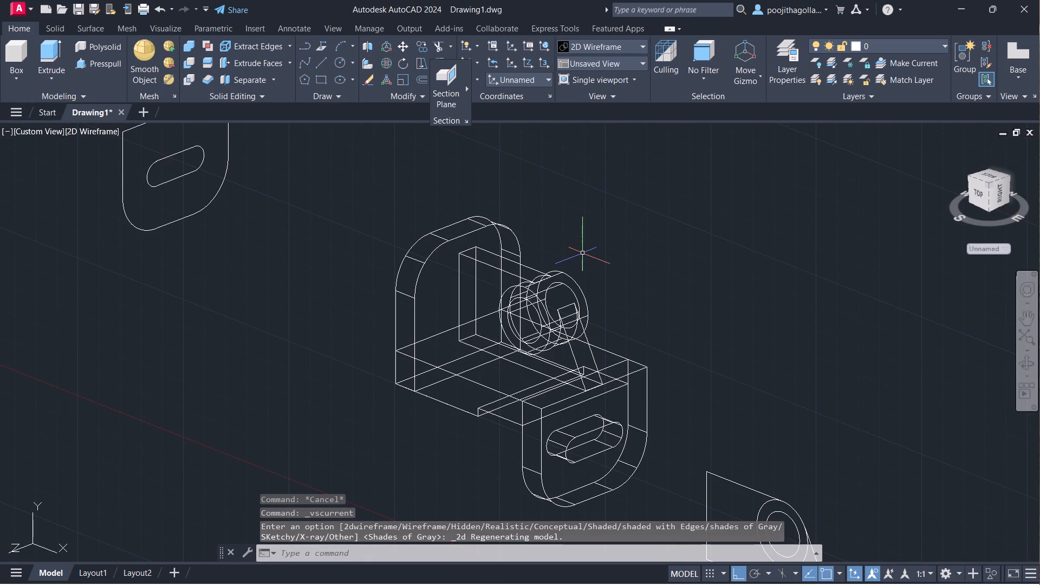
Draw a line about 40 long from the ring plate's bottom corner at the rounded plate, running outward past the base's long edge.
{"action": "key", "text": "l"}
{"action": "key", "text": "Return"}
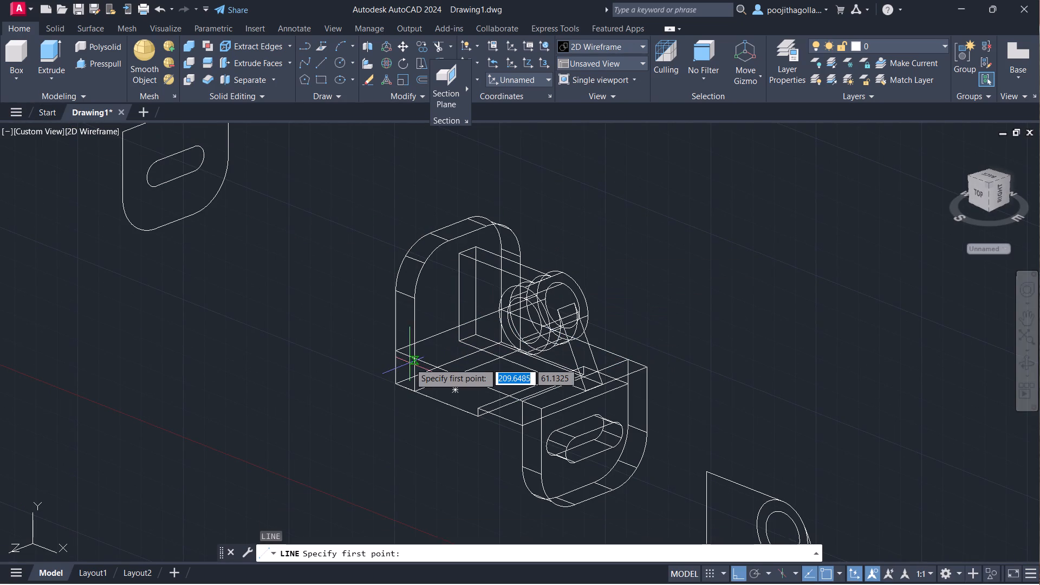
{"action": "scroll", "coordinate": [414, 357], "scroll_direction": "up", "scroll_amount": 2}
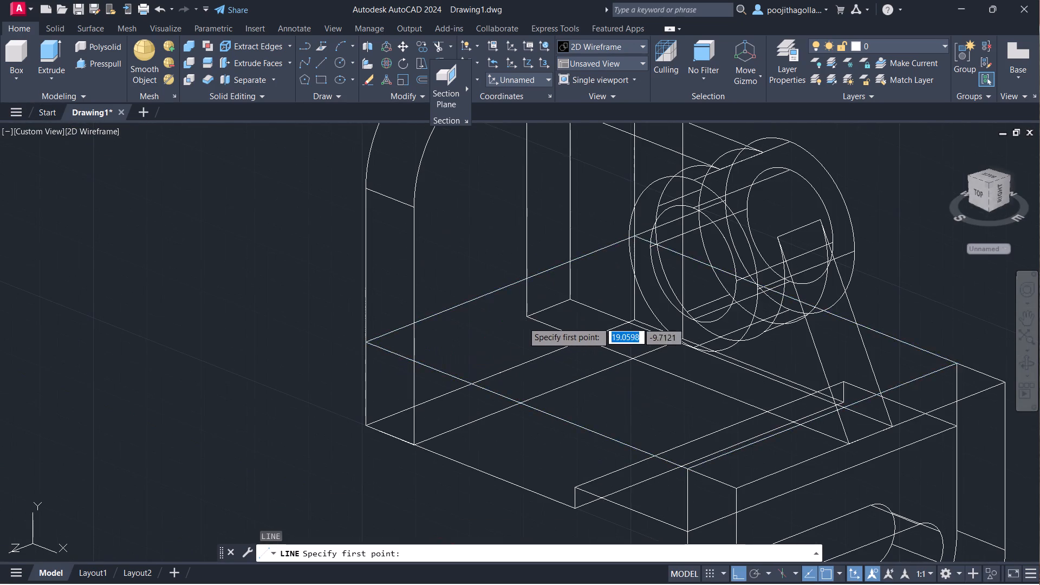
{"action": "left_click", "coordinate": [530, 317]}
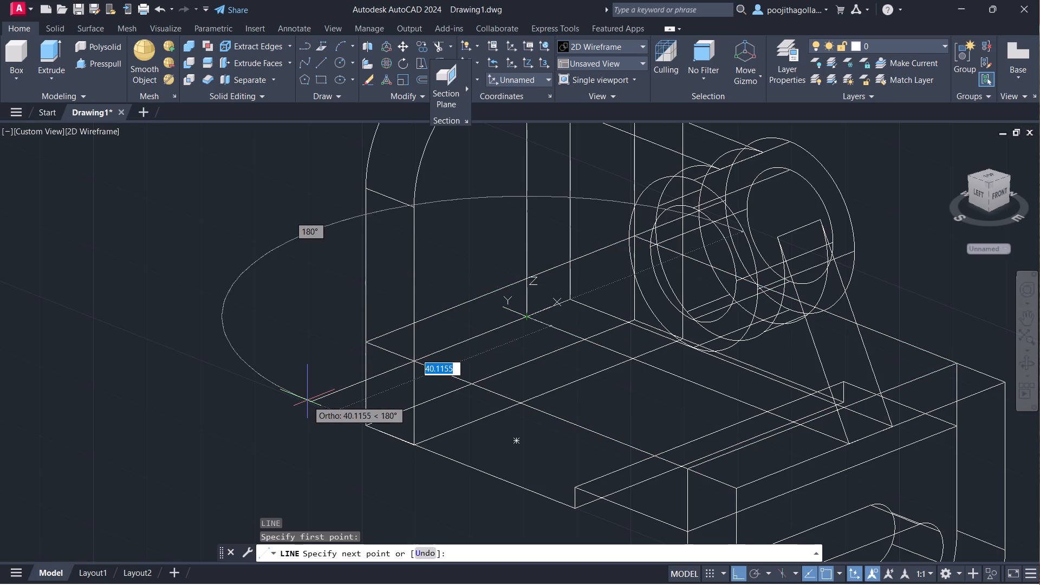
{"action": "left_click", "coordinate": [307, 400]}
{"action": "key", "text": "Escape"}
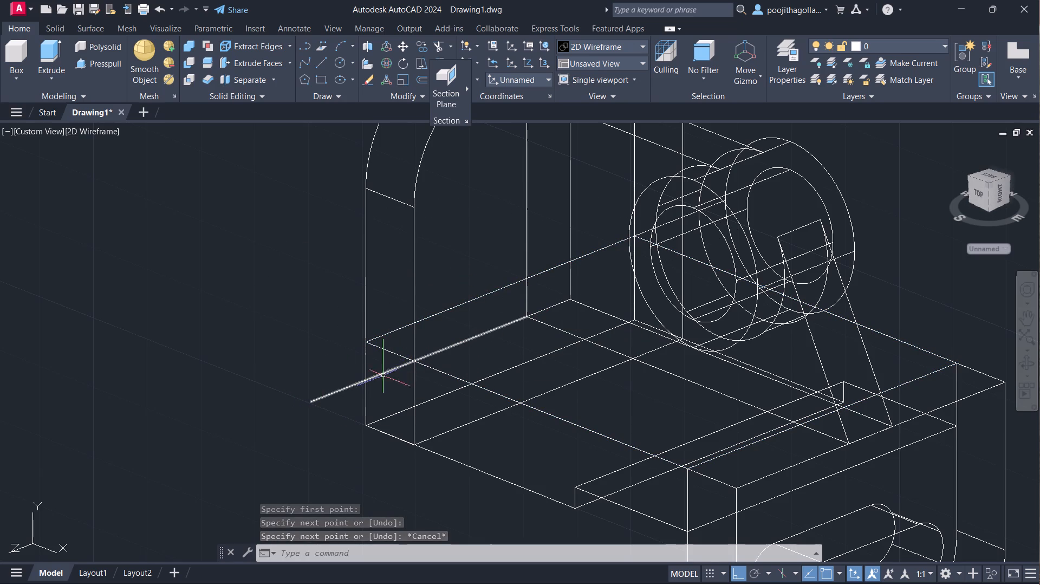
Stretch the new line's outer end back to where the rounded plate's vertical edge meets the base's top edge.
{"action": "left_click", "coordinate": [310, 402]}
{"action": "left_click", "coordinate": [310, 402]}
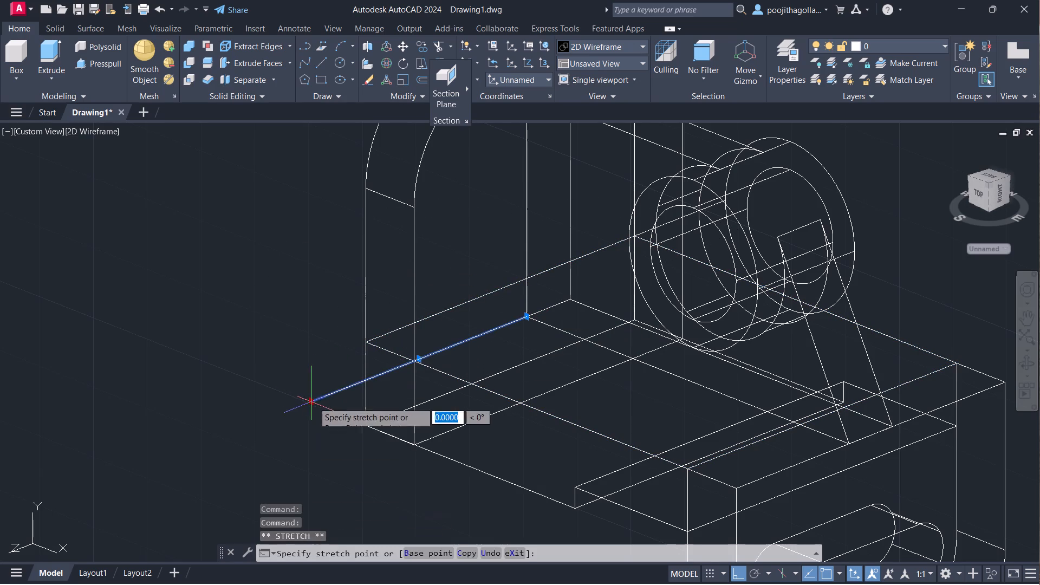
{"action": "scroll", "coordinate": [416, 362], "scroll_direction": "up", "scroll_amount": 4}
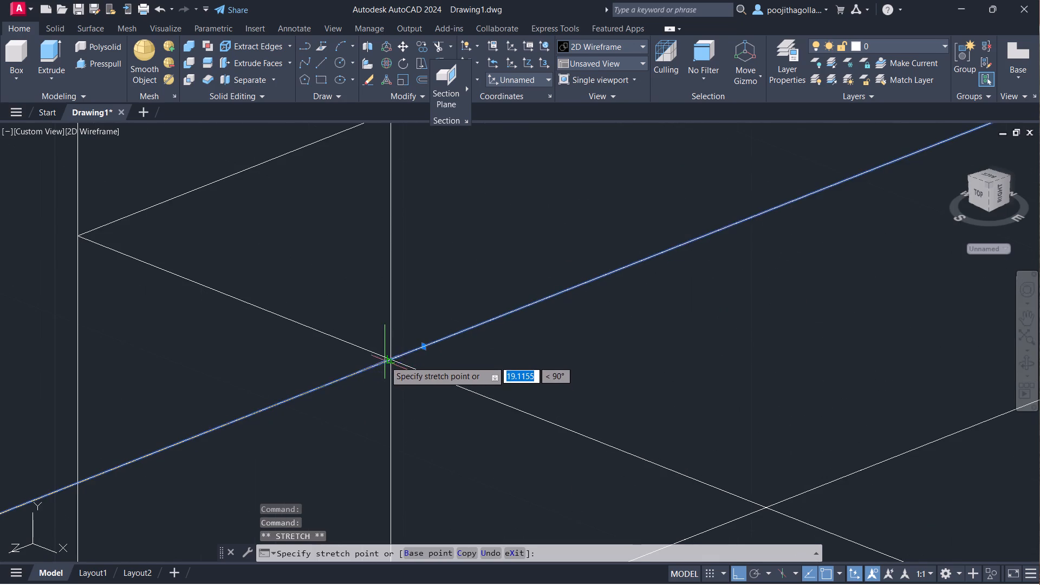
{"action": "left_click", "coordinate": [389, 359]}
{"action": "scroll", "coordinate": [389, 359], "scroll_direction": "down", "scroll_amount": 3}
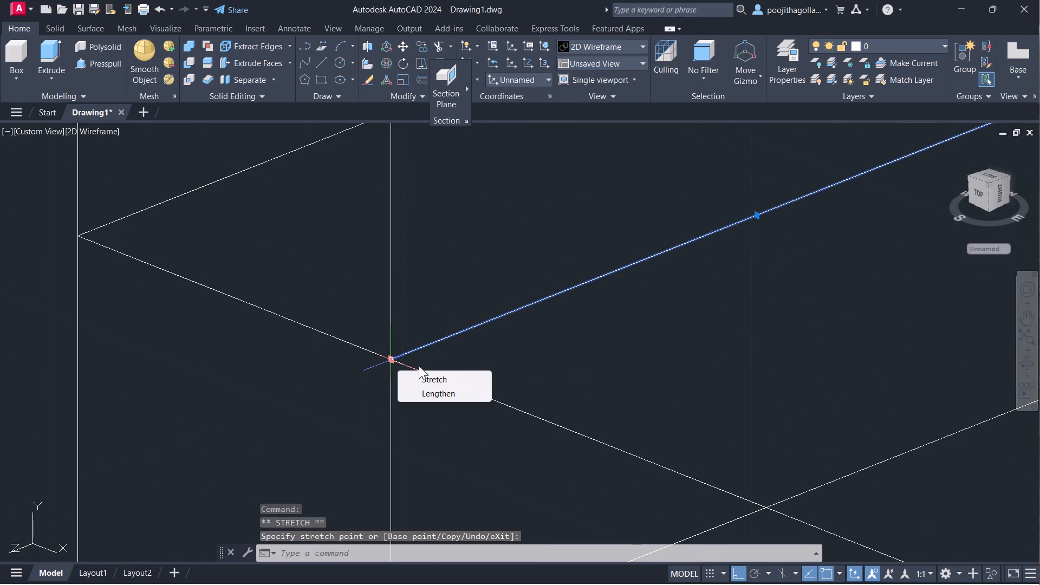
{"action": "key", "text": "Escape"}
Draw a line 20 up the rounded plate's vertical edge from the base's top edge, with a second segment of 10 inward across the face.
{"action": "scroll", "coordinate": [414, 411], "scroll_direction": "down", "scroll_amount": 2}
{"action": "middle_click_drag", "start_coordinate": [439, 392], "coordinate": [436, 372]}
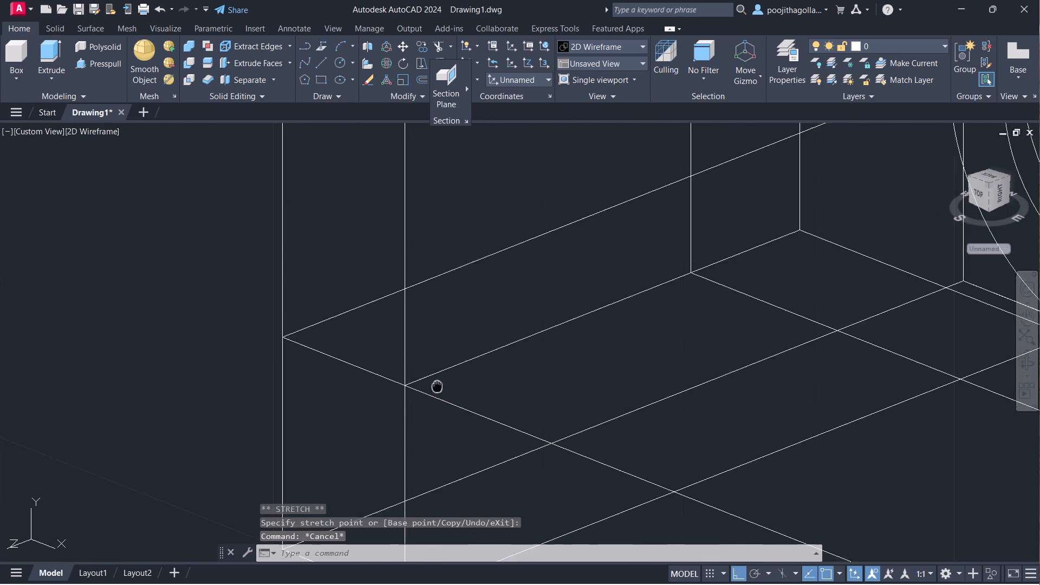
{"action": "middle_click_drag", "start_coordinate": [436, 372], "coordinate": [436, 362]}
{"action": "scroll", "coordinate": [436, 361], "scroll_direction": "down", "scroll_amount": 1}
{"action": "middle_click_drag", "start_coordinate": [444, 357], "coordinate": [421, 381]}
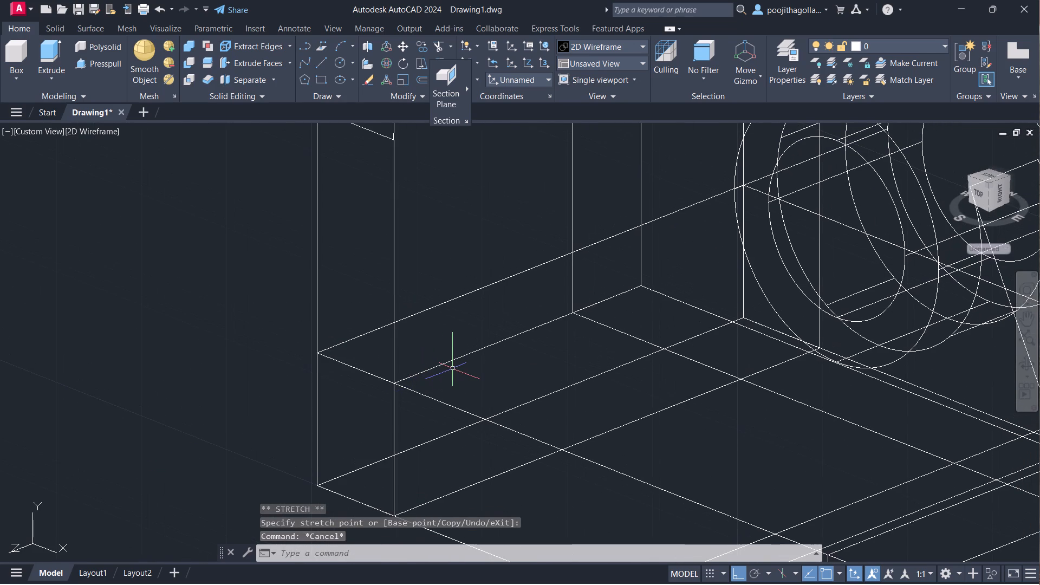
{"action": "scroll", "coordinate": [452, 368], "scroll_direction": "down", "scroll_amount": 1}
{"action": "middle_click_drag", "start_coordinate": [452, 368], "coordinate": [448, 361]}
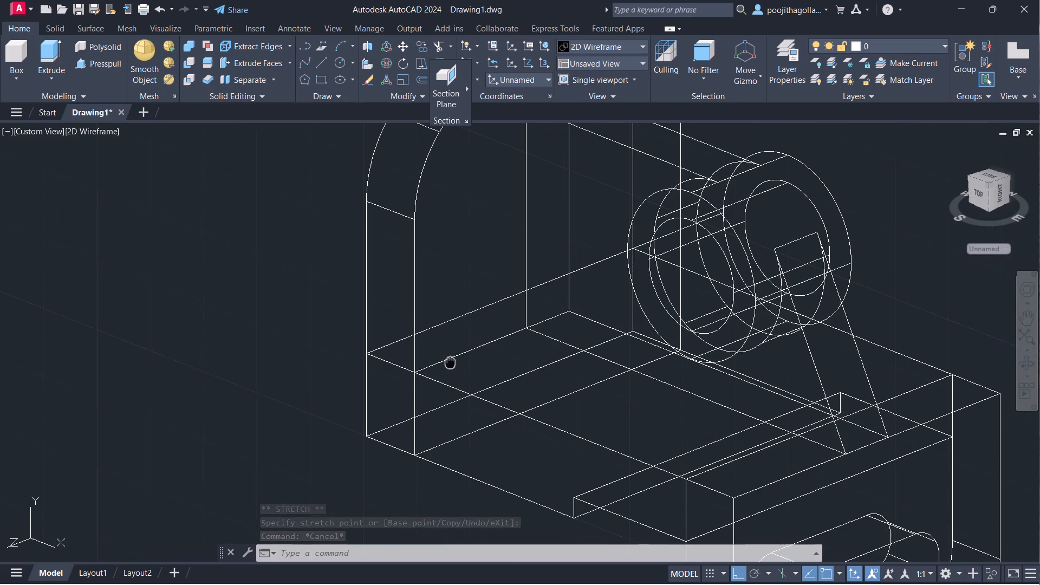
{"action": "scroll", "coordinate": [448, 358], "scroll_direction": "down", "scroll_amount": 1}
{"action": "middle_click_drag", "start_coordinate": [440, 369], "coordinate": [425, 382]}
{"action": "key", "text": "l"}
{"action": "key", "text": "Return"}
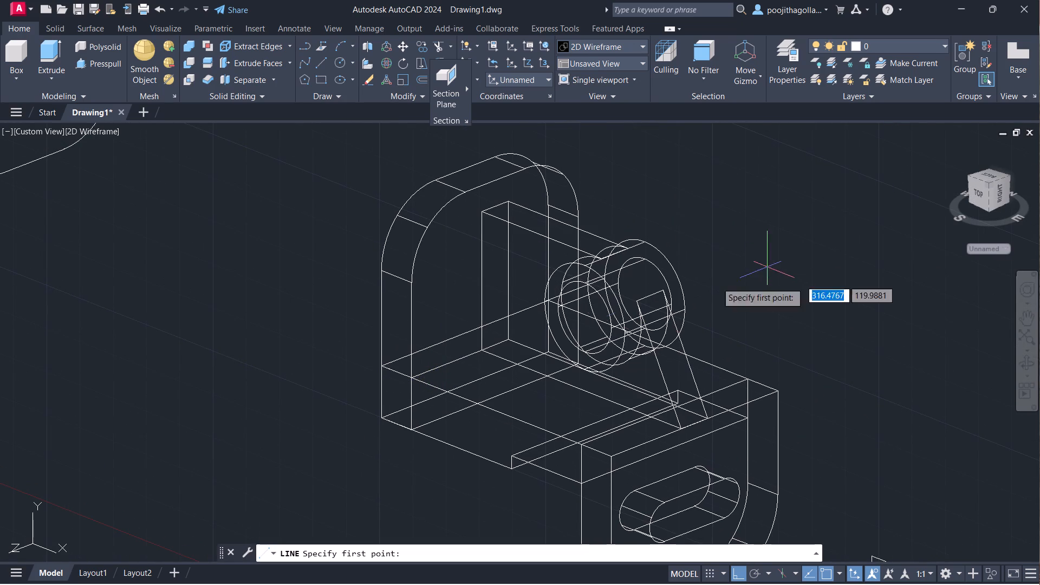
{"action": "left_click", "coordinate": [411, 380]}
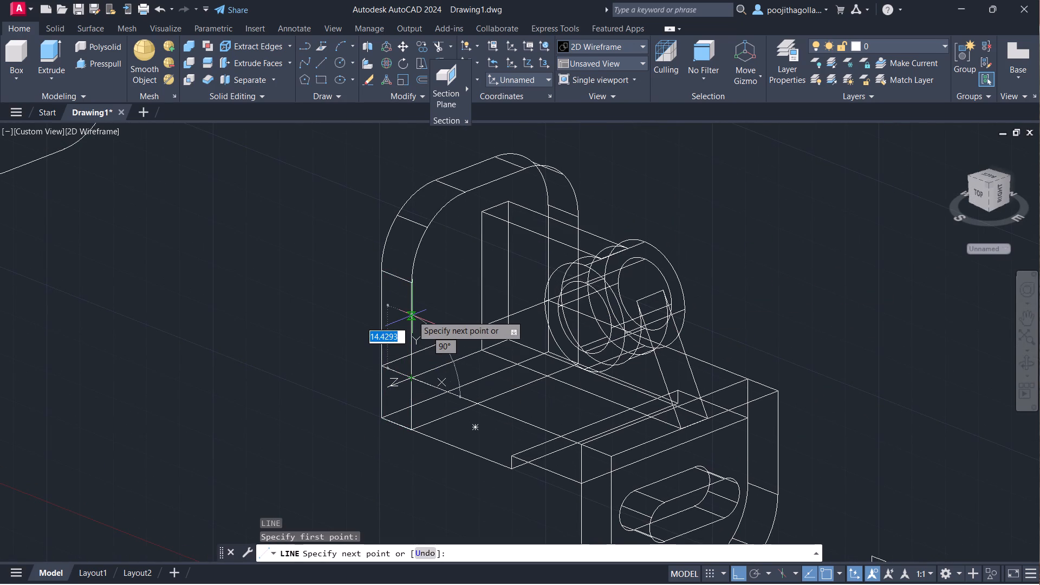
{"action": "type", "text": "20"}
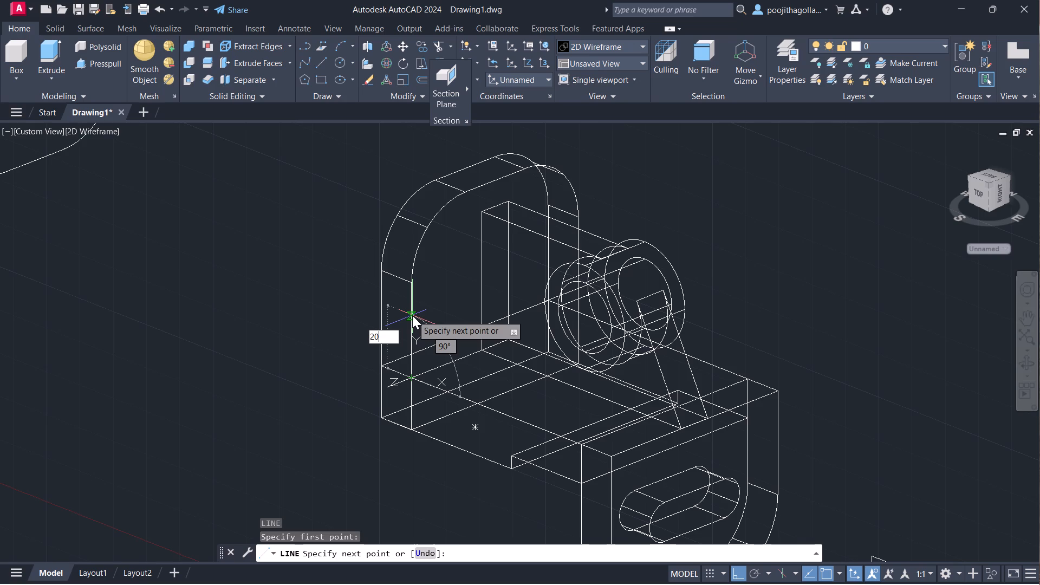
{"action": "key", "text": "Return"}
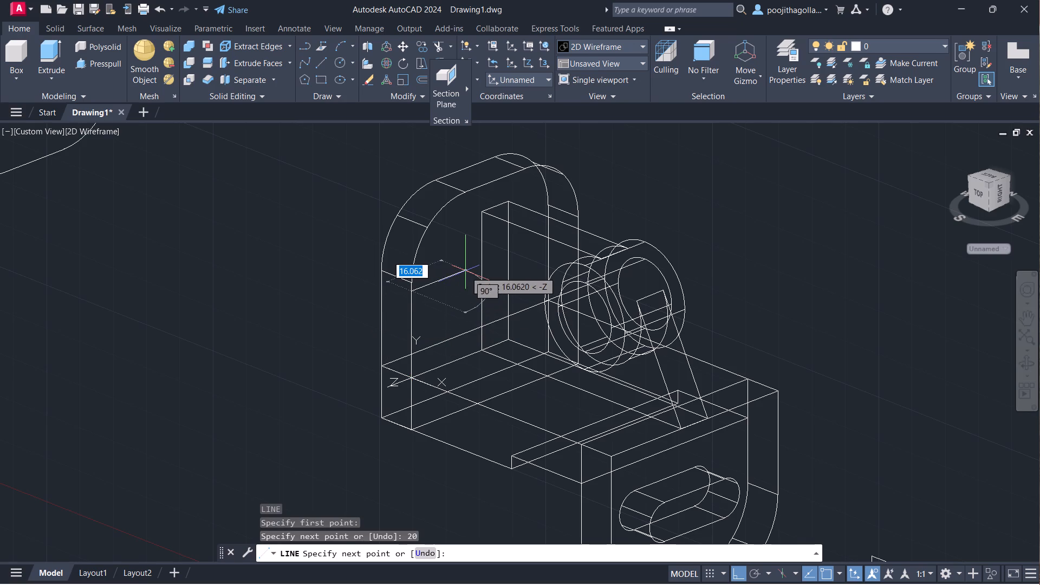
{"action": "type", "text": "10"}
{"action": "key", "text": "Return"}
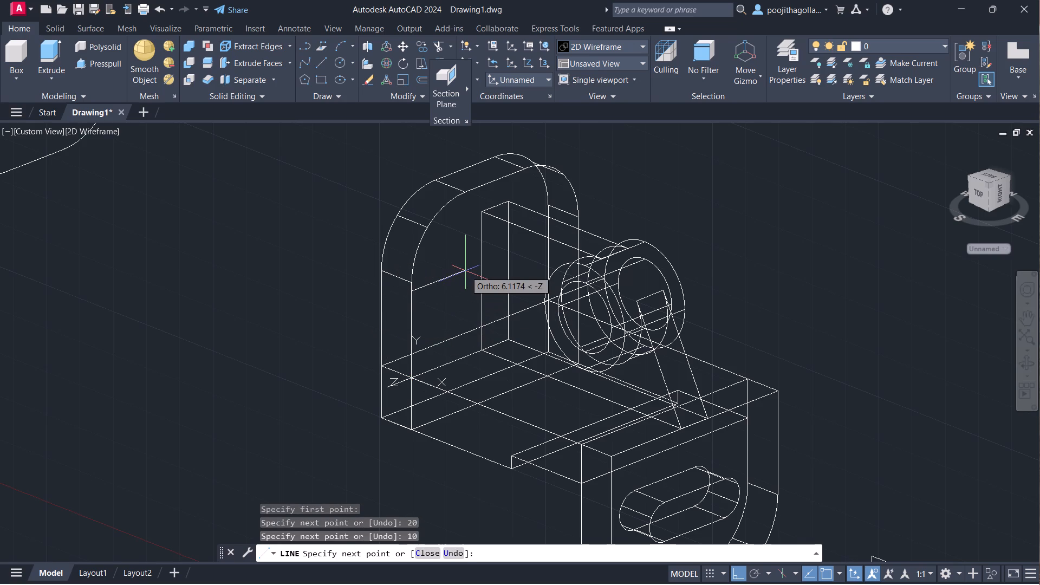
{"action": "key", "text": "Escape"}
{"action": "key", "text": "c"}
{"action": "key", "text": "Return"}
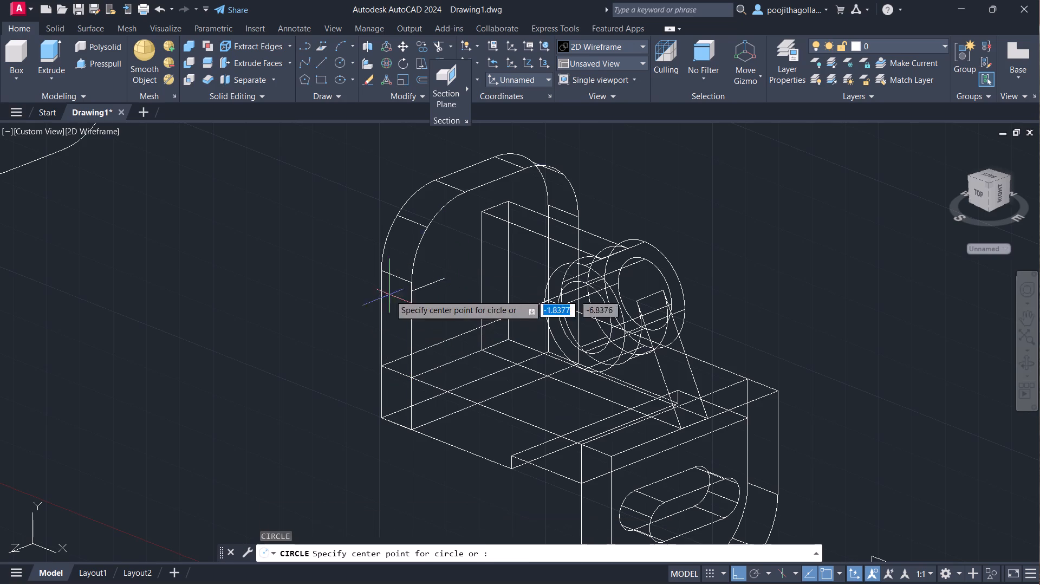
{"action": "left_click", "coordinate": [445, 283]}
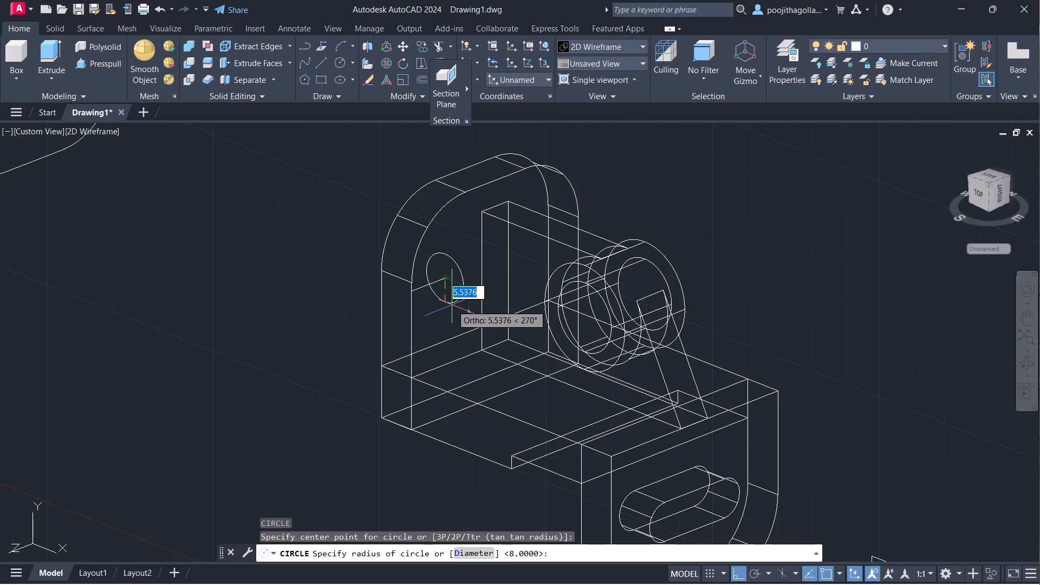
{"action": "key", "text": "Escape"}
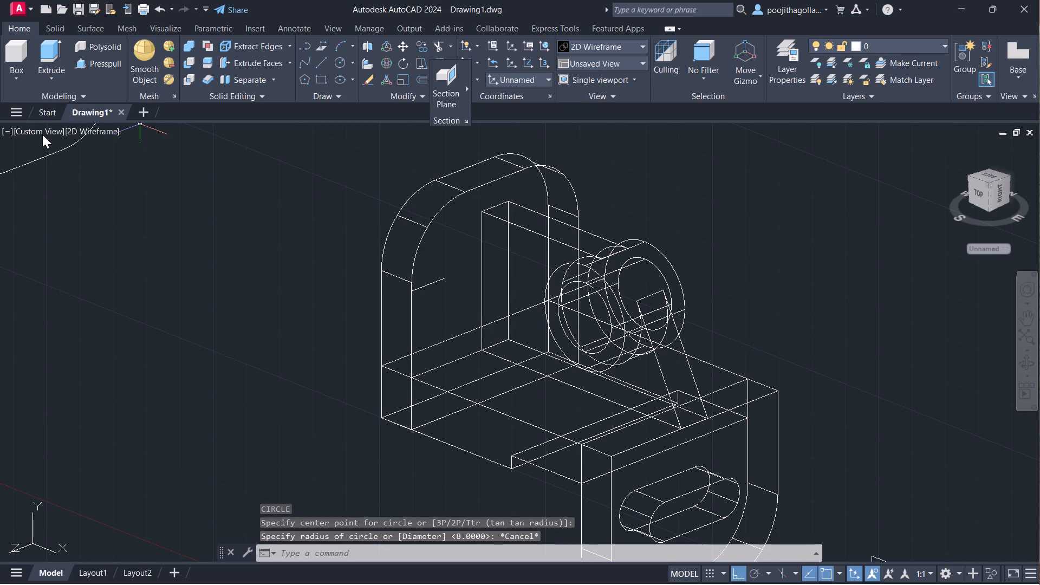
Switch the visual style to Shades of Gray.
{"action": "left_click", "coordinate": [93, 134]}
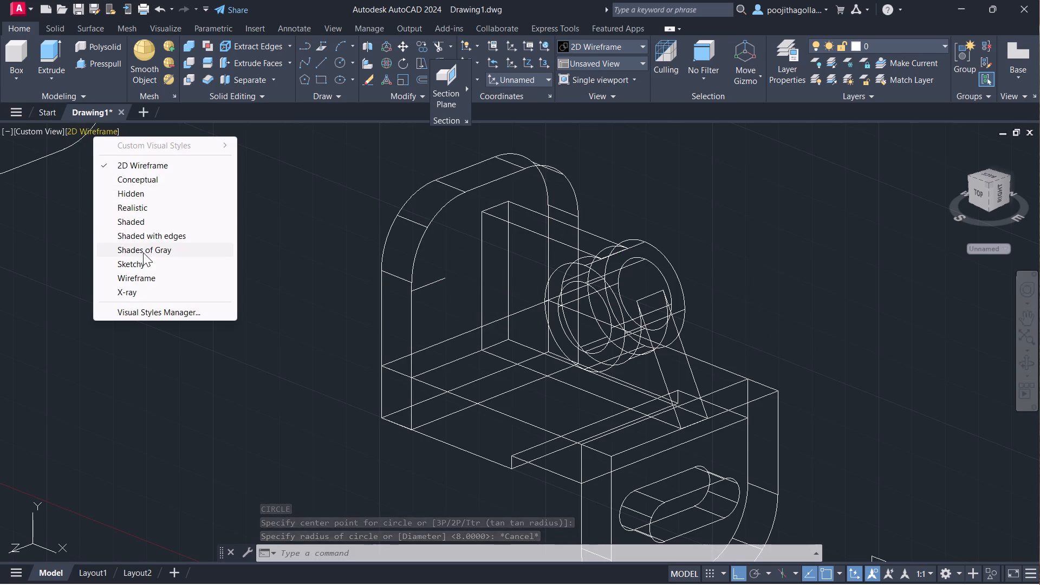
{"action": "left_click", "coordinate": [143, 250]}
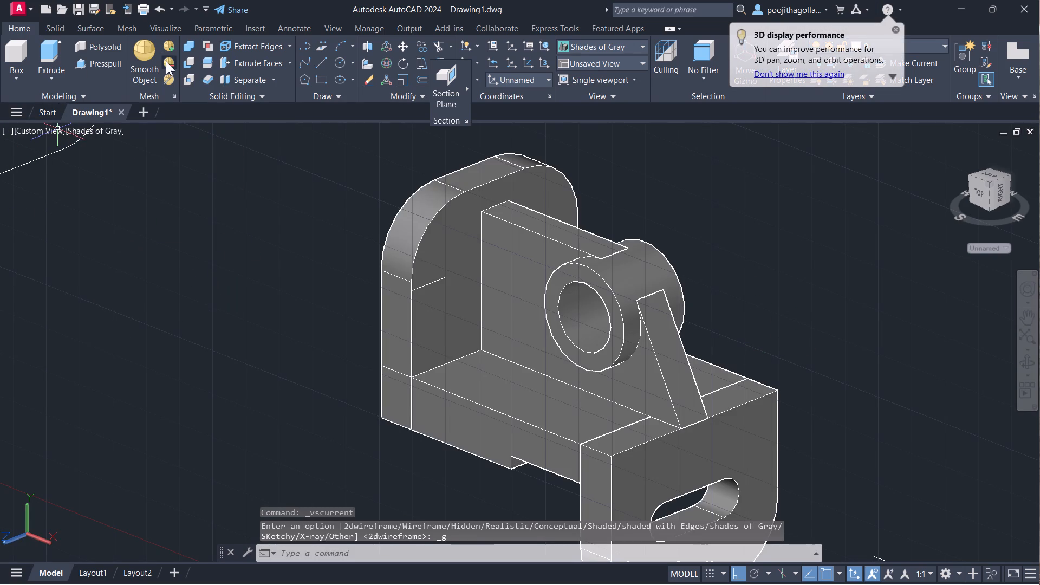
Draw a circle of radius 4.5 on the rounded plate's inner face, centred on the free end of the 10 segment.
{"action": "left_click", "coordinate": [334, 66]}
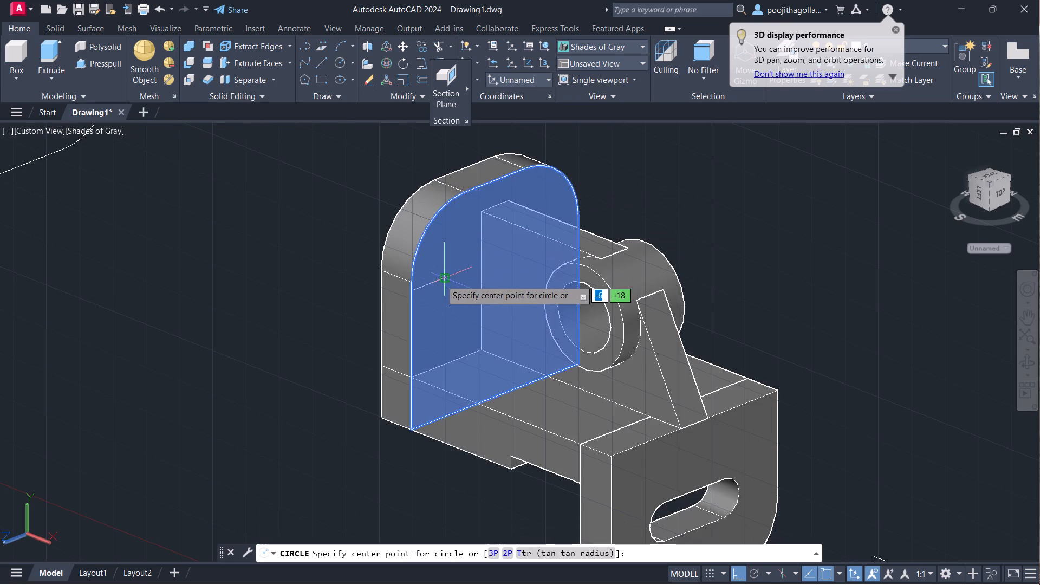
{"action": "left_click", "coordinate": [442, 282]}
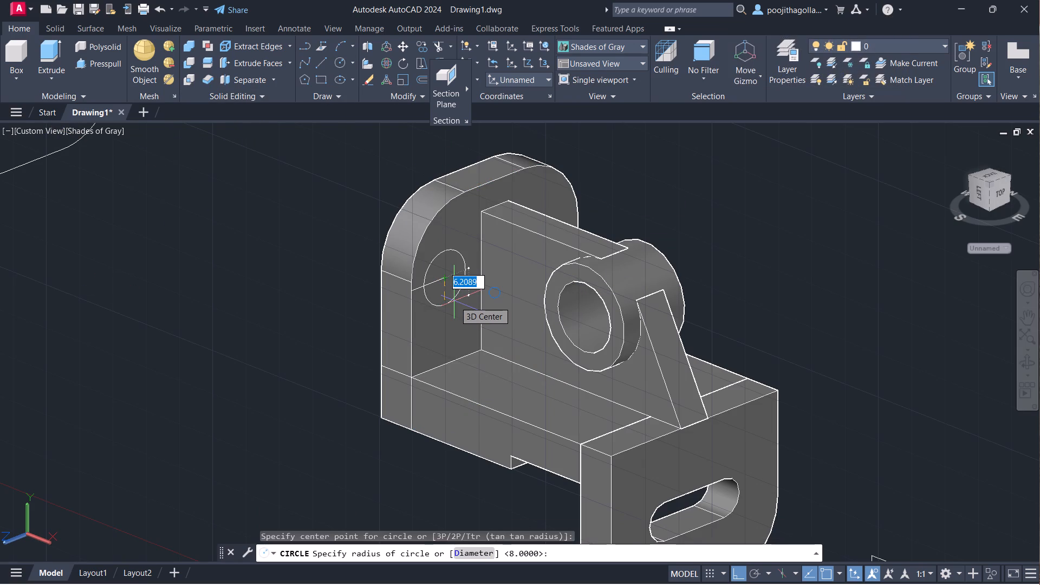
{"action": "key", "text": "3"}
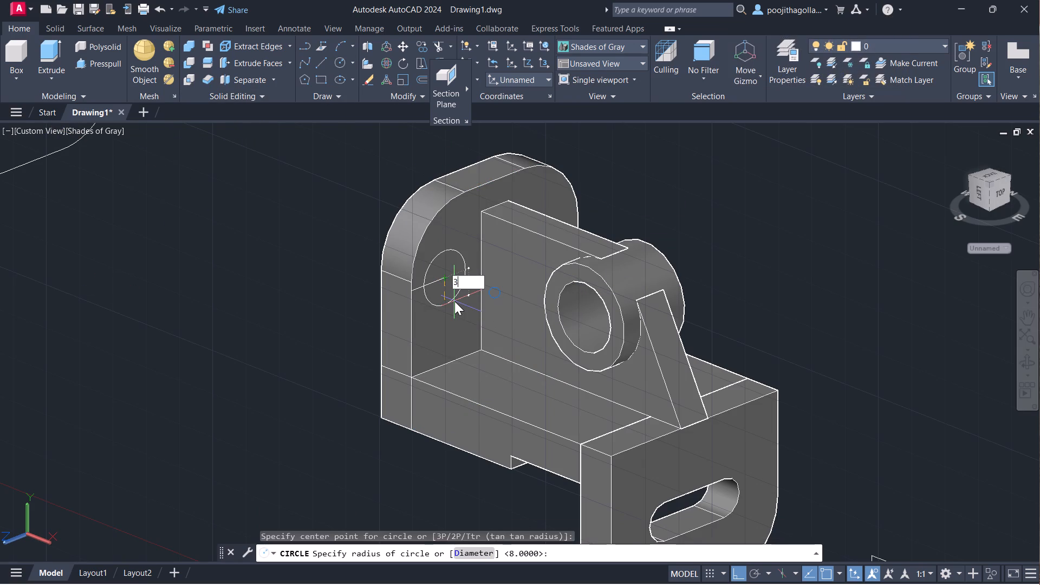
{"action": "key", "text": "BackSpace"}
{"action": "type", "text": "4.5"}
{"action": "key", "text": "Return"}
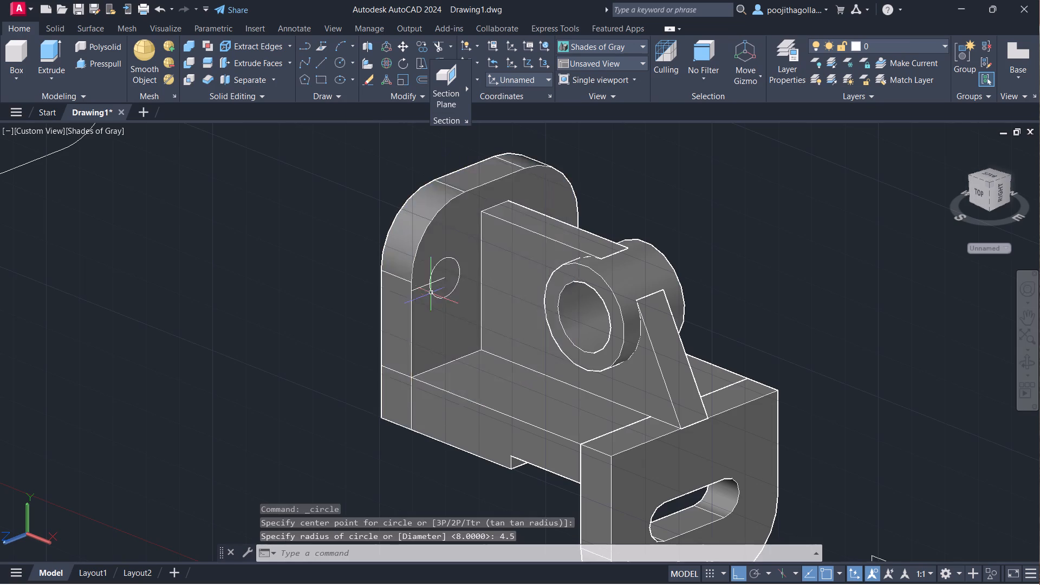
Erase the 10 construction segment that leads to the circle's centre.
{"action": "scroll", "coordinate": [427, 287], "scroll_direction": "up", "scroll_amount": 2}
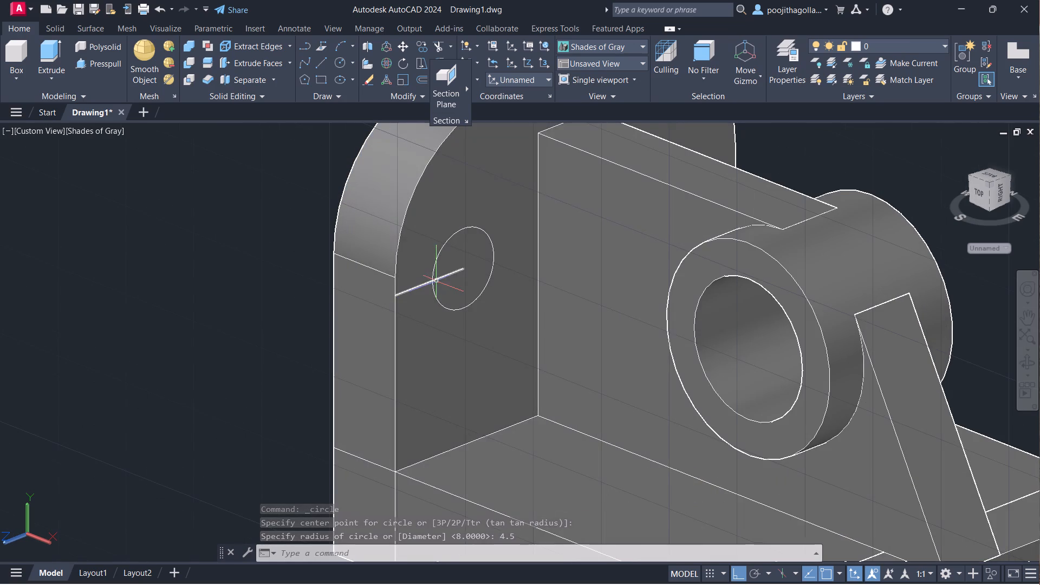
{"action": "left_click", "coordinate": [431, 283]}
{"action": "key", "text": "Delete"}
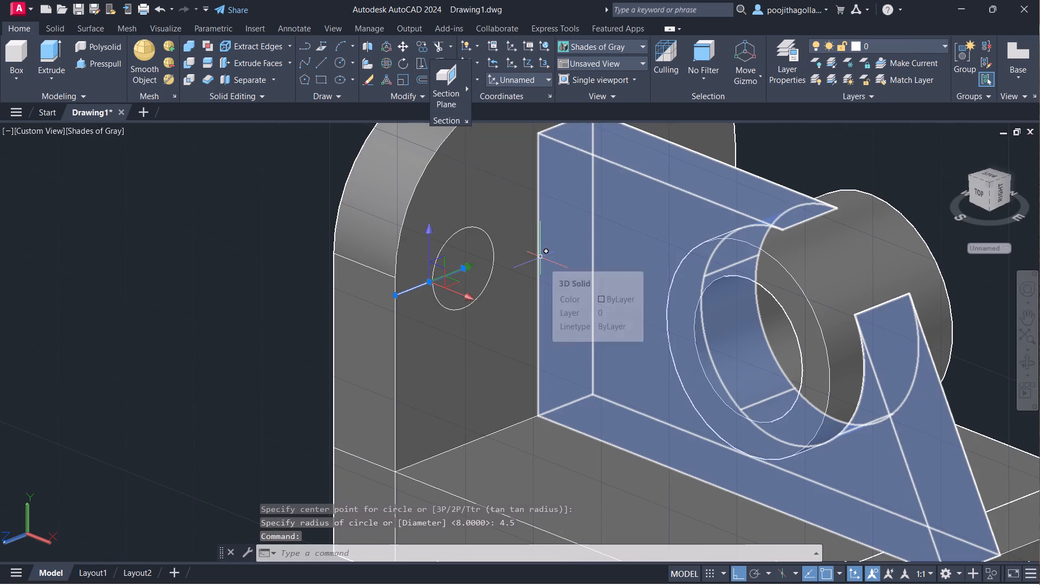
Mirror the small circle about the vertical centreline of the rounded plate's inner face, keeping the source circle.
{"action": "scroll", "coordinate": [638, 207], "scroll_direction": "down", "scroll_amount": 1}
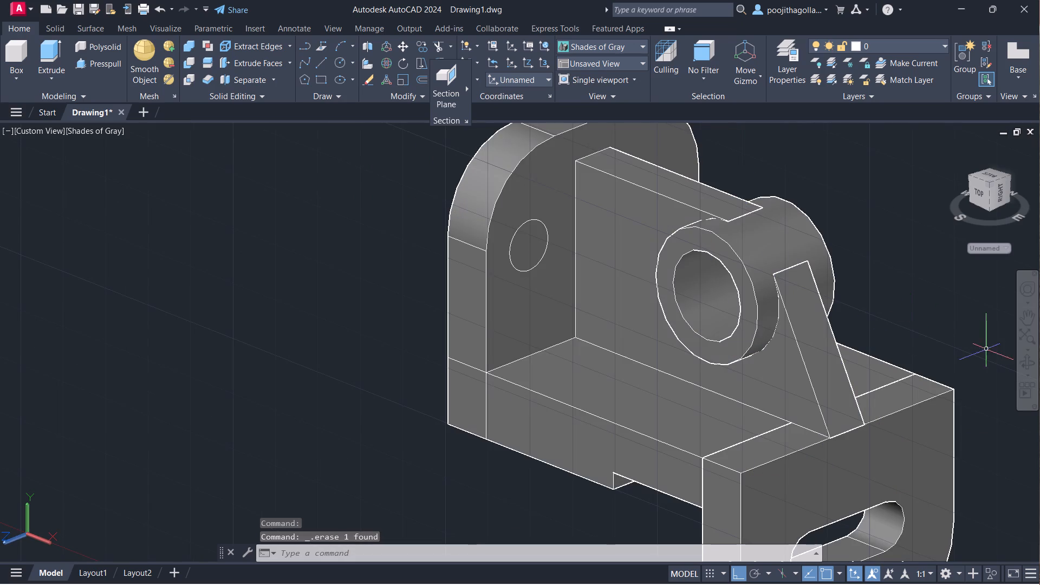
{"action": "left_click", "coordinate": [1032, 366]}
{"action": "left_click_drag", "start_coordinate": [970, 330], "coordinate": [880, 339]}
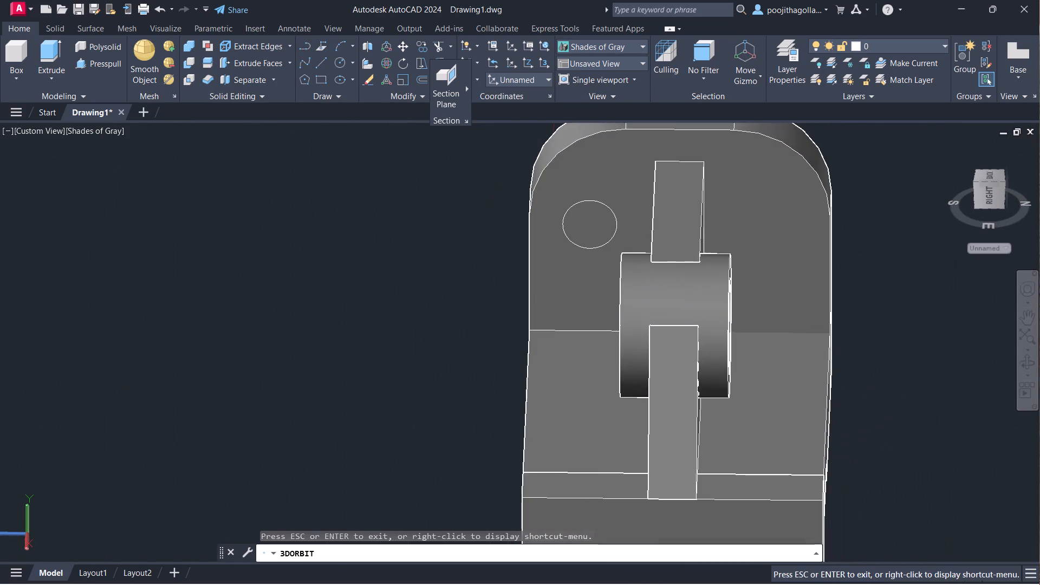
{"action": "middle_click_drag", "start_coordinate": [858, 294], "coordinate": [804, 325]}
{"action": "key", "text": "Escape"}
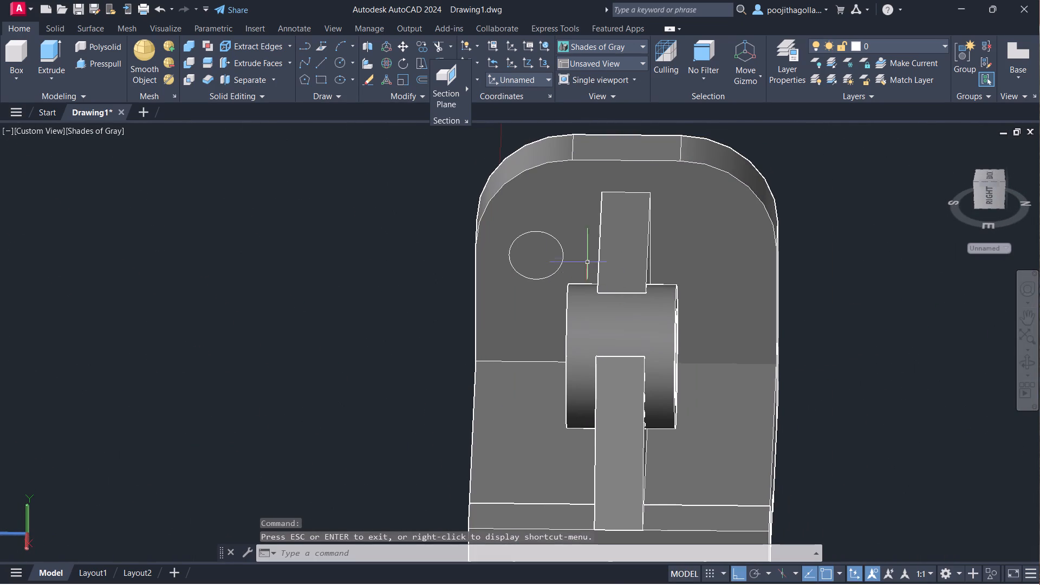
{"action": "left_click", "coordinate": [550, 236]}
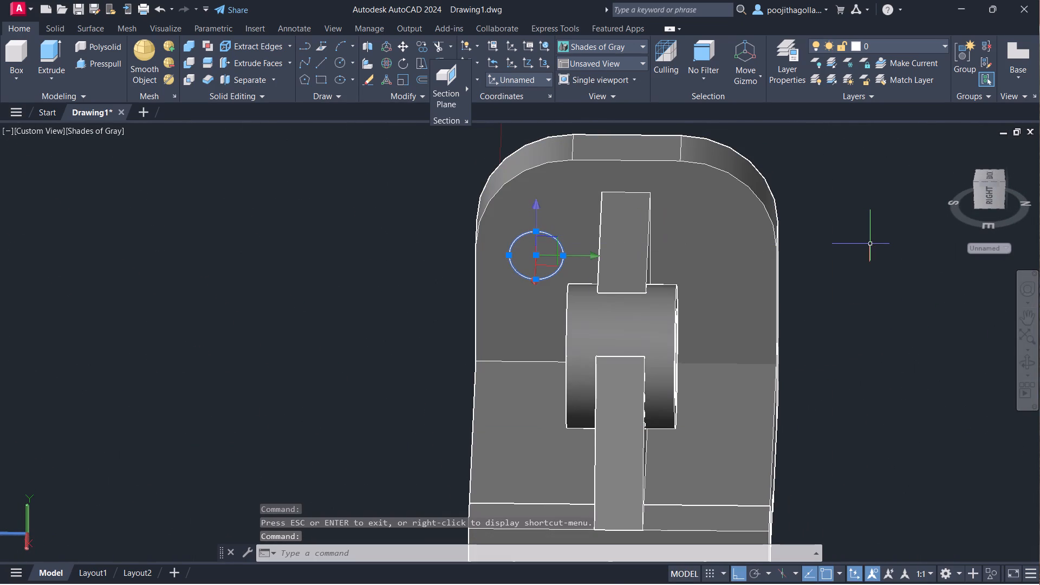
{"action": "type", "text": "mi"}
{"action": "key", "text": "Return"}
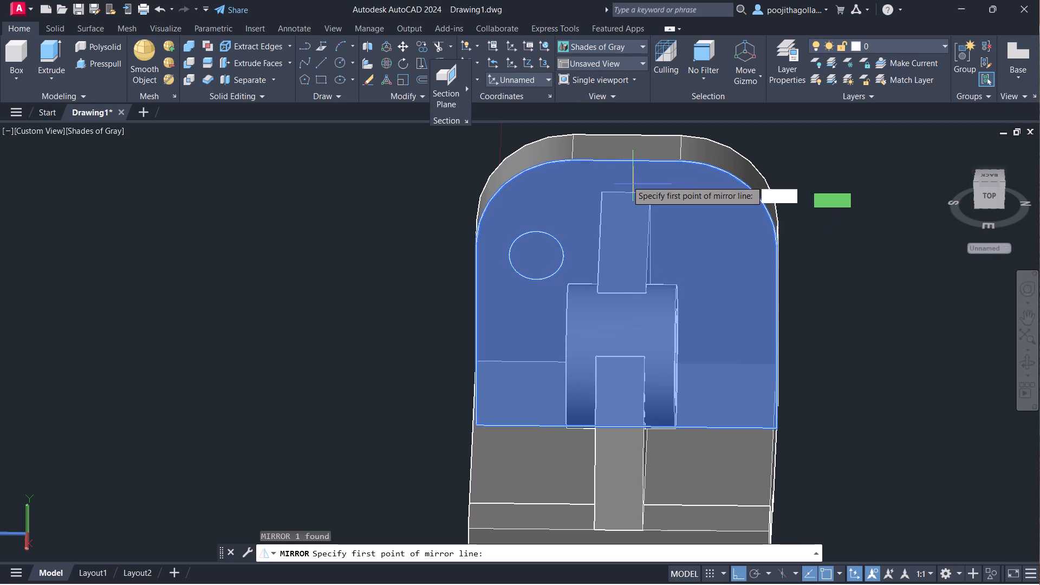
{"action": "left_click", "coordinate": [626, 165]}
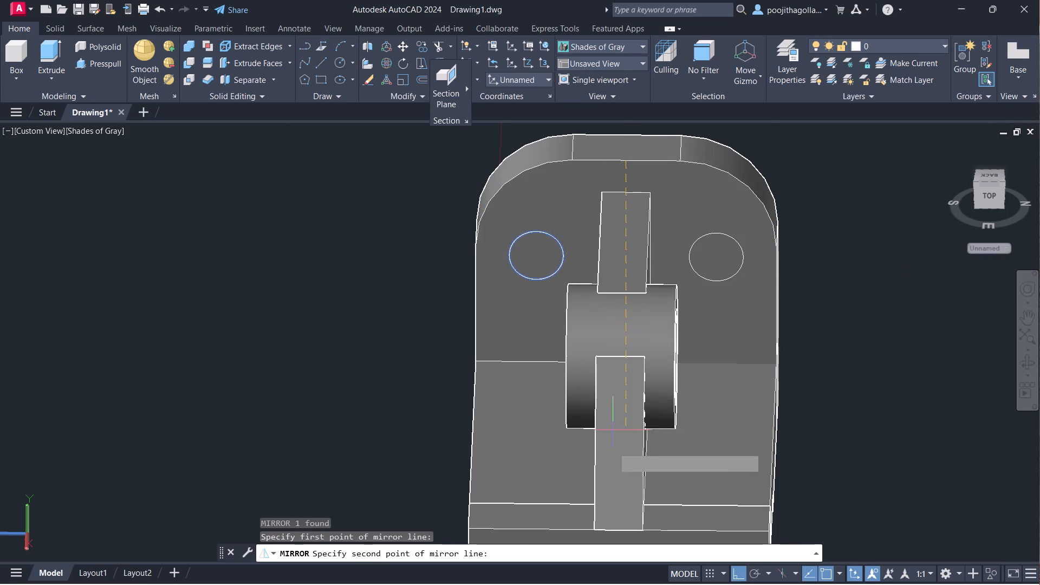
{"action": "scroll", "coordinate": [616, 435], "scroll_direction": "down", "scroll_amount": 1}
{"action": "middle_click_drag", "start_coordinate": [615, 426], "coordinate": [612, 339]}
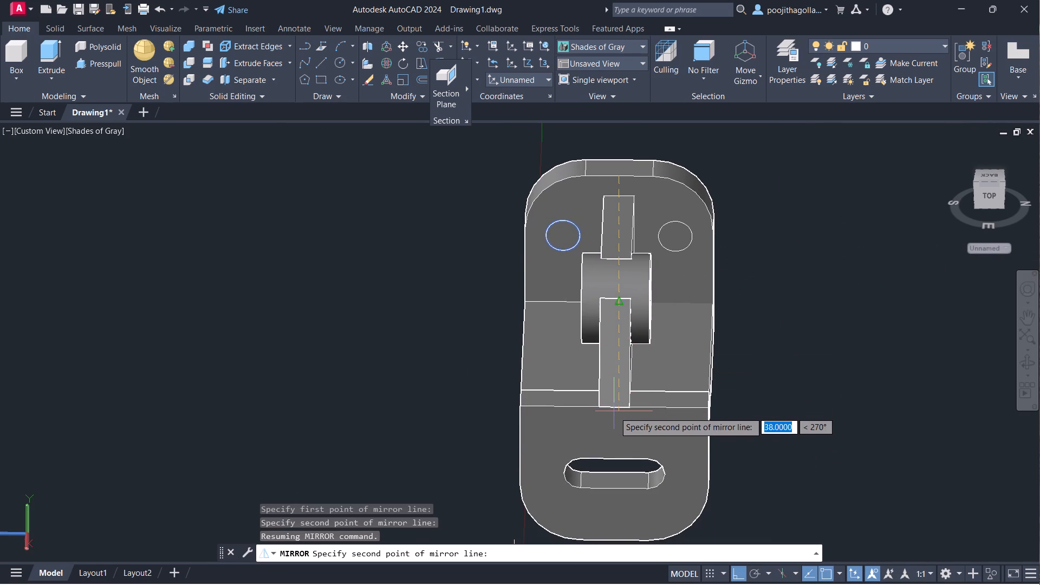
{"action": "scroll", "coordinate": [614, 409], "scroll_direction": "up", "scroll_amount": 3}
{"action": "scroll", "coordinate": [623, 414], "scroll_direction": "down", "scroll_amount": 4}
{"action": "middle_click_drag", "start_coordinate": [630, 402], "coordinate": [625, 295]}
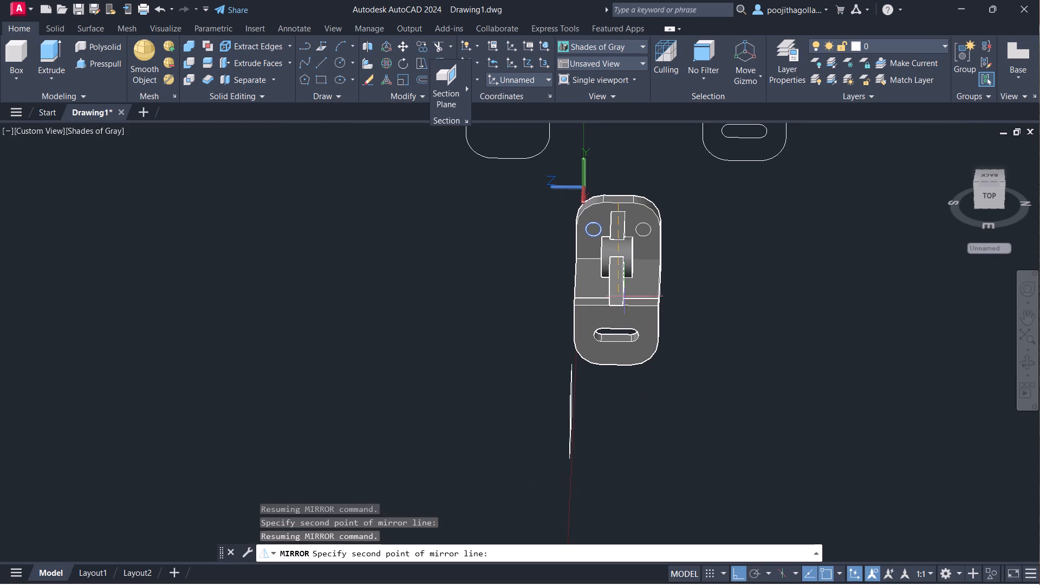
{"action": "left_click", "coordinate": [625, 435]}
{"action": "left_click_drag", "start_coordinate": [655, 481], "coordinate": [625, 435]}
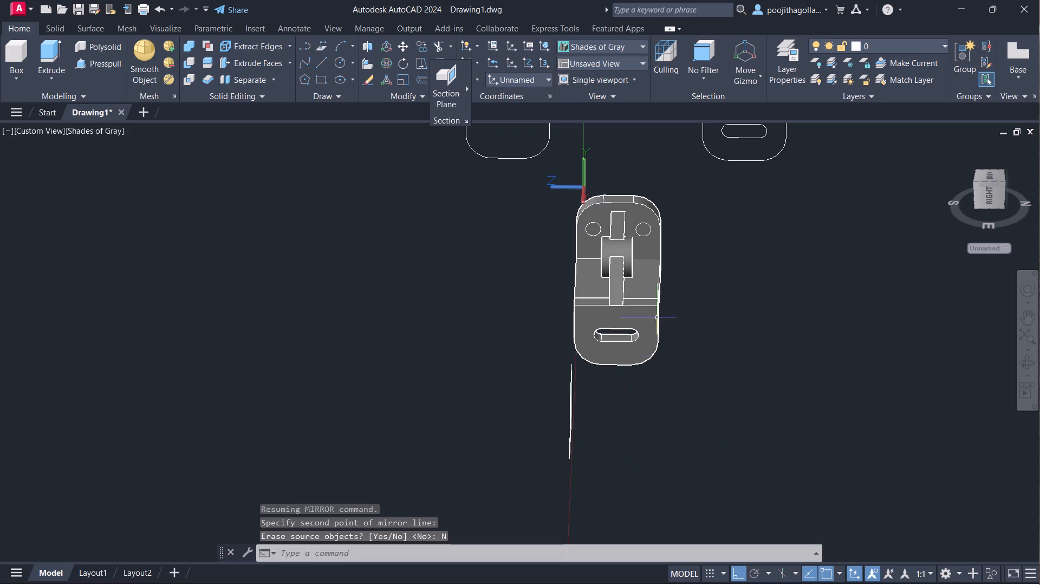
Check the height of the flat ring-boss profile's vertical edge with a temporary line from its lower corner.
{"action": "left_click", "coordinate": [1028, 359]}
{"action": "left_click_drag", "start_coordinate": [760, 363], "coordinate": [810, 351]}
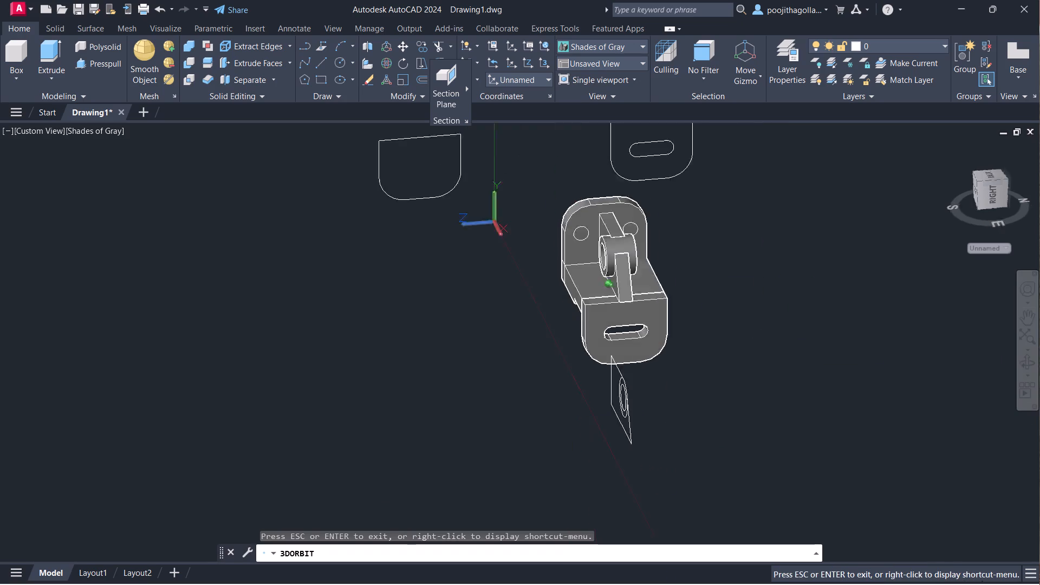
{"action": "left_click_drag", "start_coordinate": [810, 351], "coordinate": [868, 321]}
{"action": "scroll", "coordinate": [615, 286], "scroll_direction": "up", "scroll_amount": 3}
{"action": "middle_click_drag", "start_coordinate": [733, 294], "coordinate": [561, 307]}
{"action": "scroll", "coordinate": [617, 343], "scroll_direction": "up", "scroll_amount": 3}
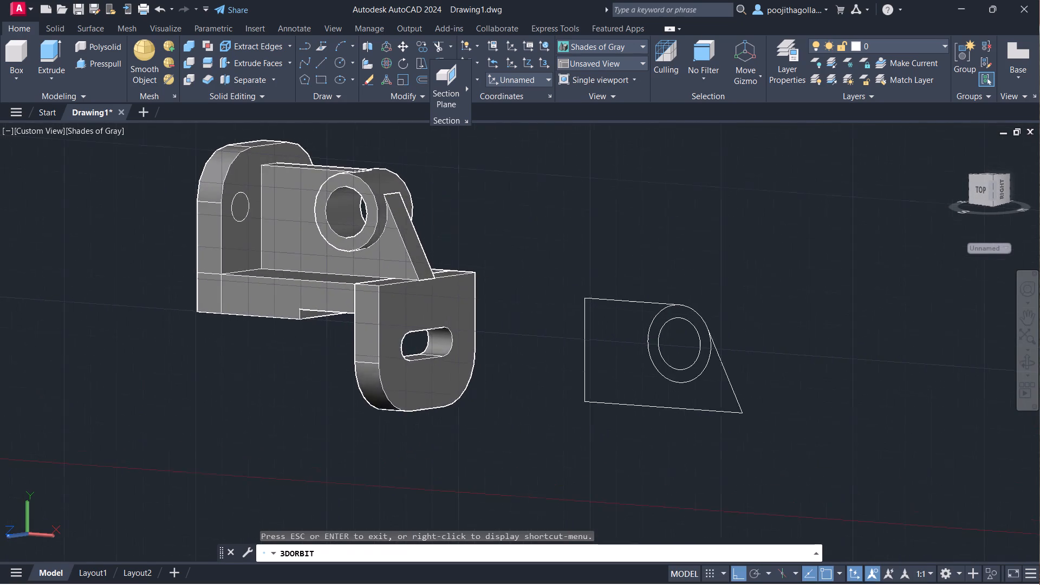
{"action": "scroll", "coordinate": [634, 353], "scroll_direction": "up", "scroll_amount": 2}
{"action": "middle_click", "coordinate": [634, 353]}
{"action": "scroll", "coordinate": [633, 346], "scroll_direction": "up", "scroll_amount": 3}
{"action": "scroll", "coordinate": [578, 341], "scroll_direction": "down", "scroll_amount": 2}
{"action": "scroll", "coordinate": [446, 264], "scroll_direction": "down", "scroll_amount": 1}
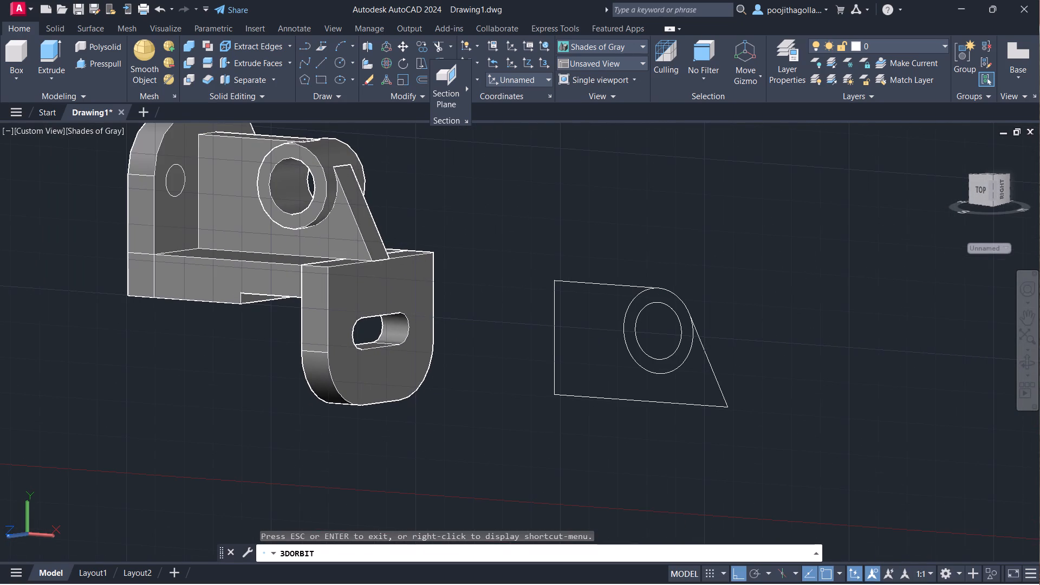
{"action": "key", "text": "Escape"}
{"action": "key", "text": "l"}
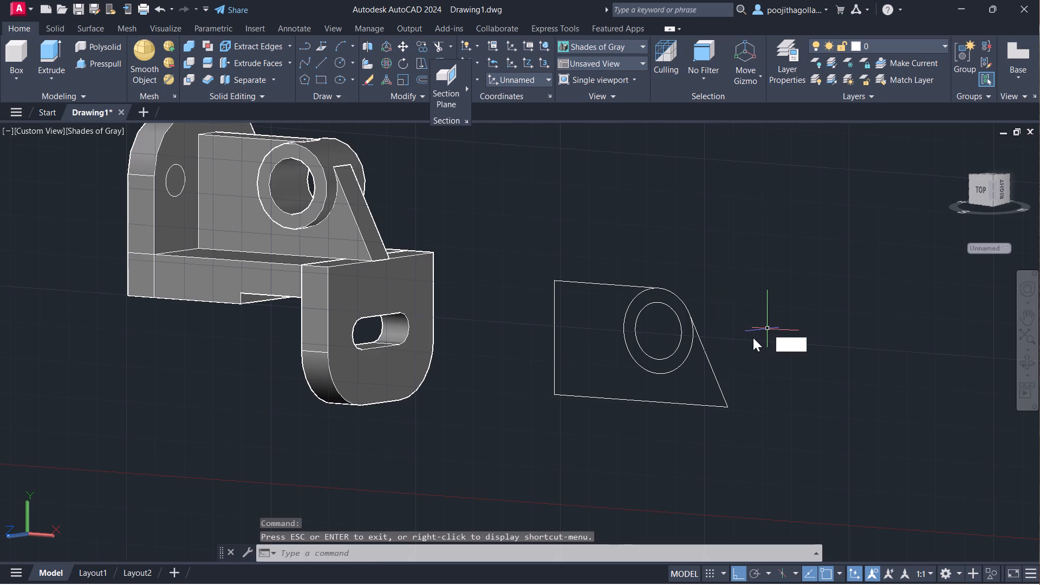
{"action": "key", "text": "Return"}
{"action": "left_click", "coordinate": [552, 394]}
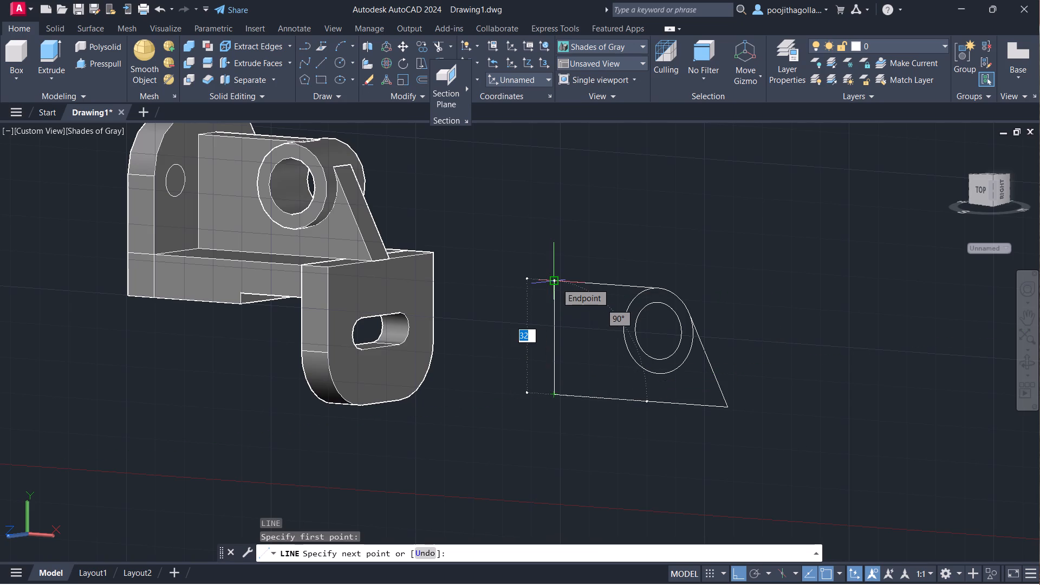
{"action": "key", "text": "Escape"}
Cut both circles through the rounded plate's thickness with Presspull to make the two holes.
{"action": "scroll", "coordinate": [456, 250], "scroll_direction": "down", "scroll_amount": 1}
{"action": "middle_click_drag", "start_coordinate": [420, 245], "coordinate": [478, 297]}
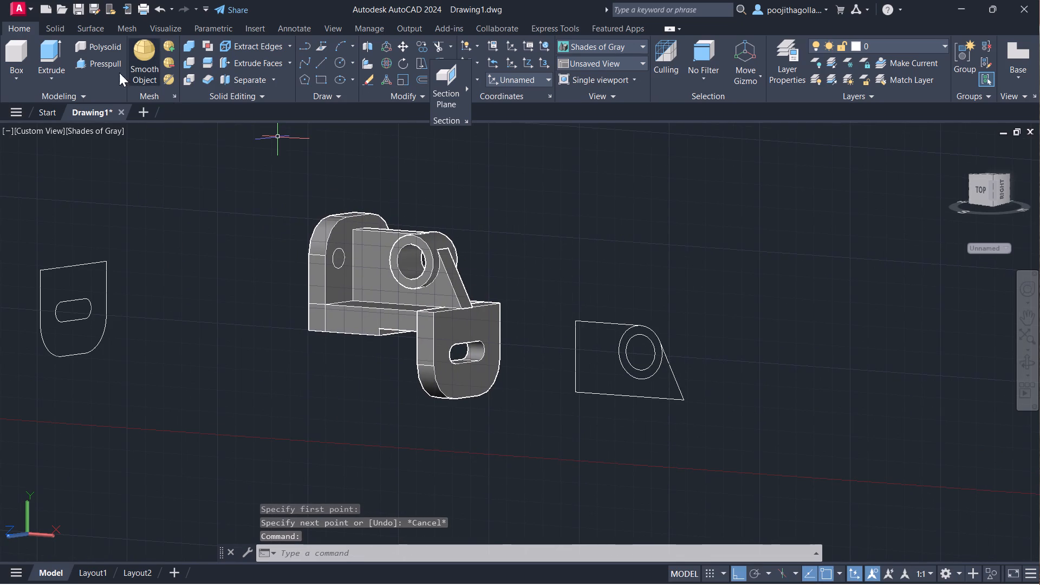
{"action": "left_click", "coordinate": [109, 70]}
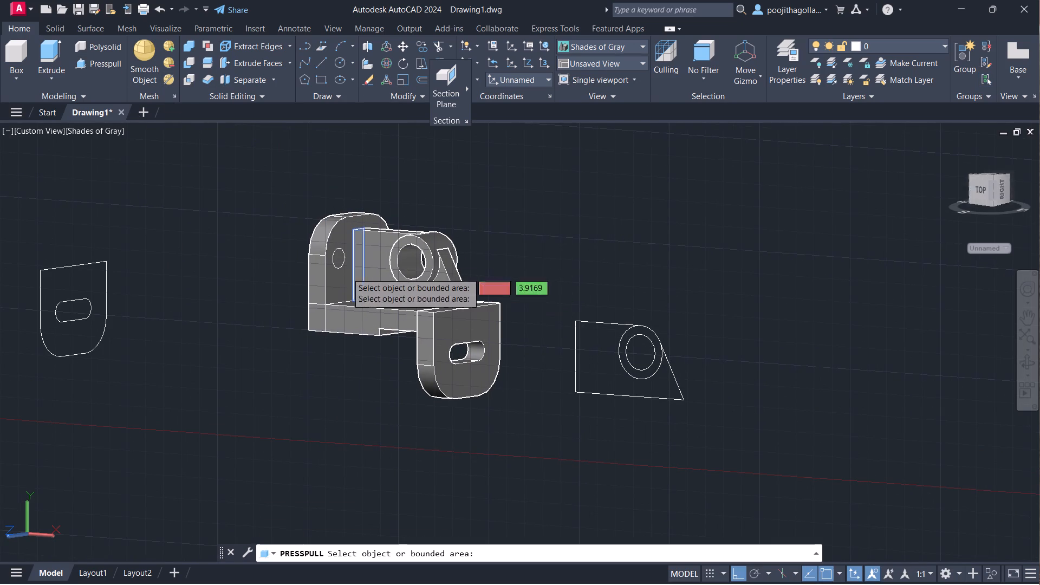
{"action": "scroll", "coordinate": [341, 255], "scroll_direction": "up", "scroll_amount": 3}
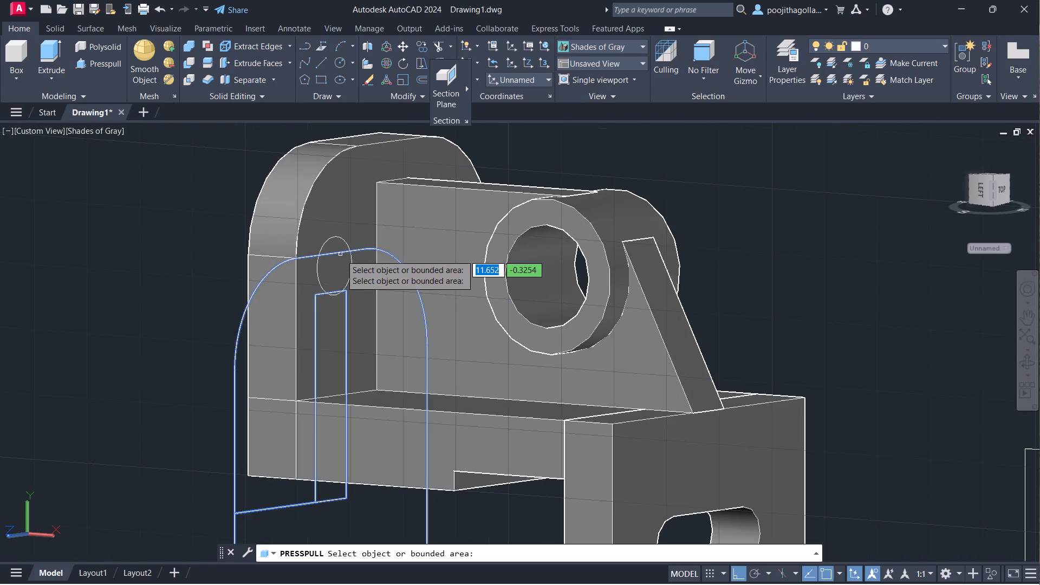
{"action": "left_click", "coordinate": [337, 249]}
{"action": "left_click", "coordinate": [204, 276]}
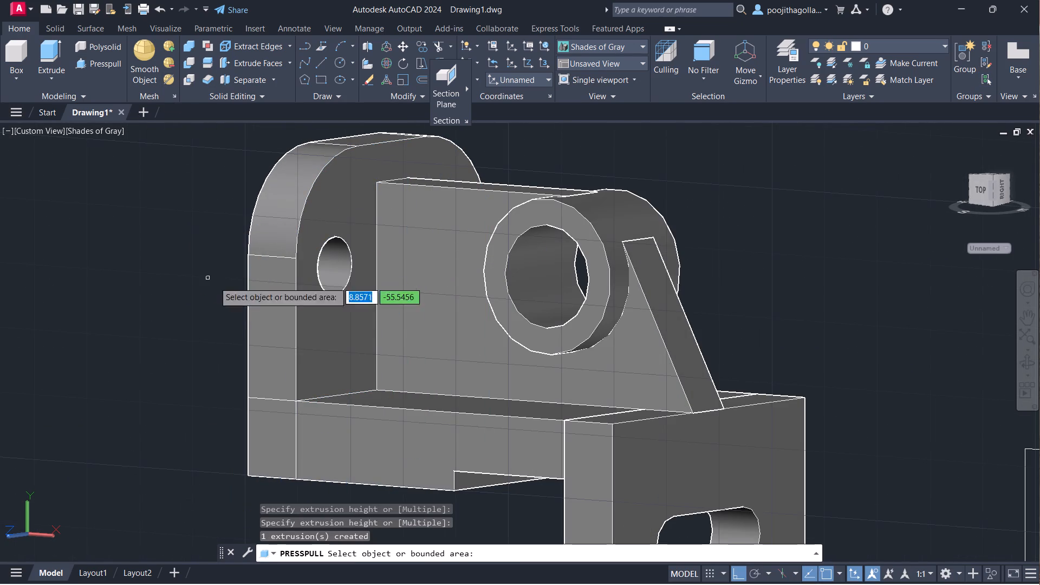
{"action": "middle_click_drag", "start_coordinate": [731, 278], "coordinate": [729, 250], "text": "ctrl"}
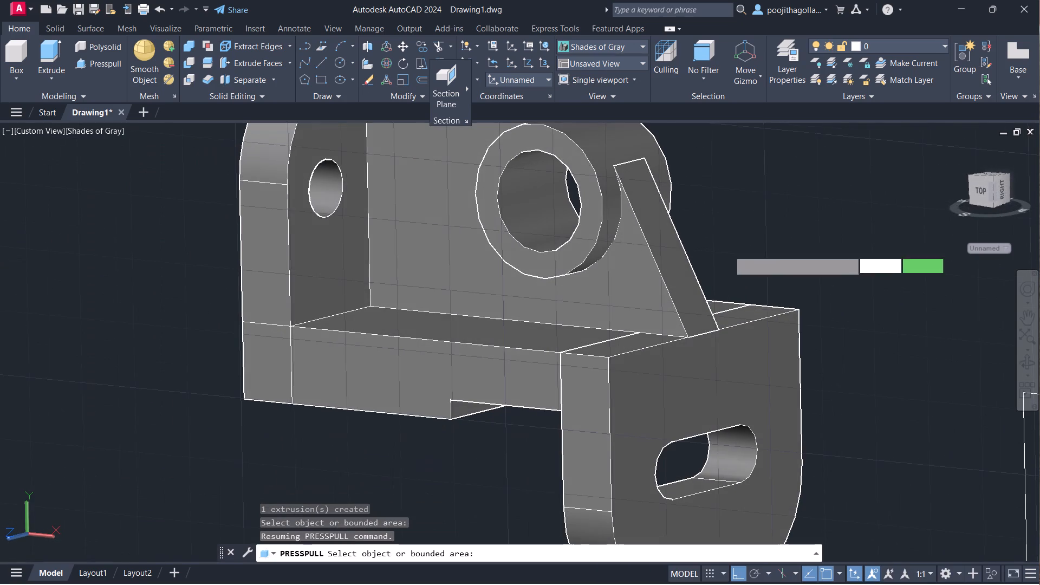
{"action": "middle_click_drag", "start_coordinate": [740, 264], "coordinate": [556, 302], "text": "shift"}
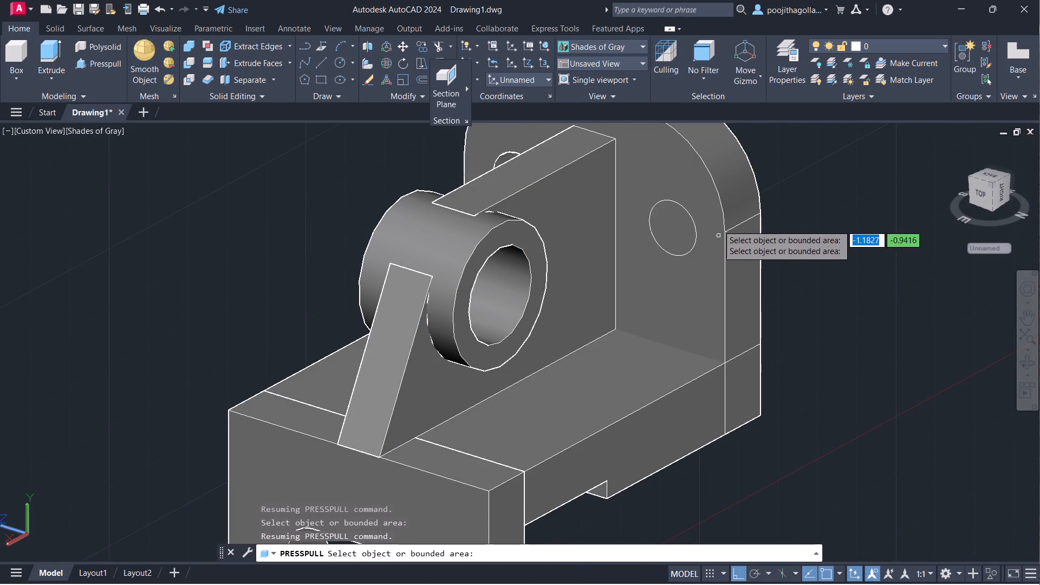
{"action": "left_click", "coordinate": [682, 218]}
{"action": "left_click", "coordinate": [799, 200]}
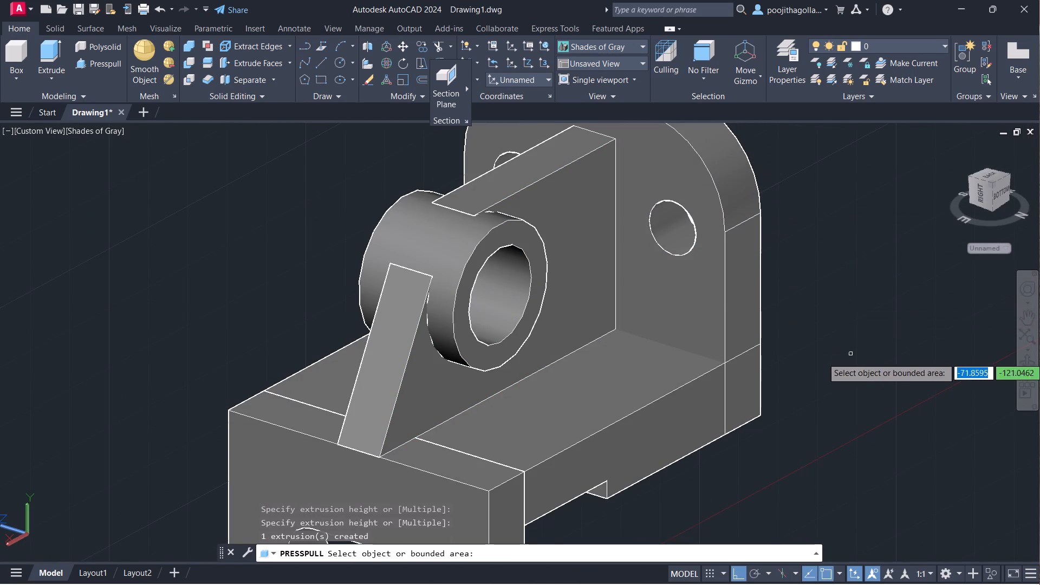
{"action": "key", "text": "Escape"}
Examine the bracket with its new holes and the flat ring-boss profile lying beside it.
{"action": "middle_click_drag", "start_coordinate": [720, 411], "coordinate": [899, 413], "text": "shift"}
{"action": "scroll", "coordinate": [745, 405], "scroll_direction": "down", "scroll_amount": 1}
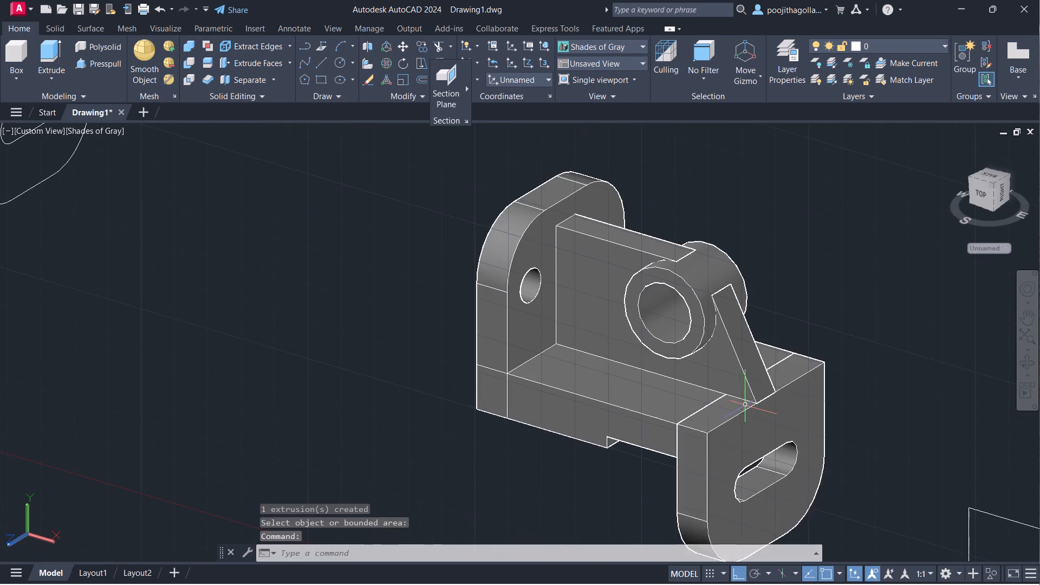
{"action": "middle_click_drag", "start_coordinate": [743, 408], "coordinate": [707, 379]}
{"action": "middle_click_drag", "start_coordinate": [687, 361], "coordinate": [598, 339]}
{"action": "middle_click_drag", "start_coordinate": [783, 378], "coordinate": [712, 312]}
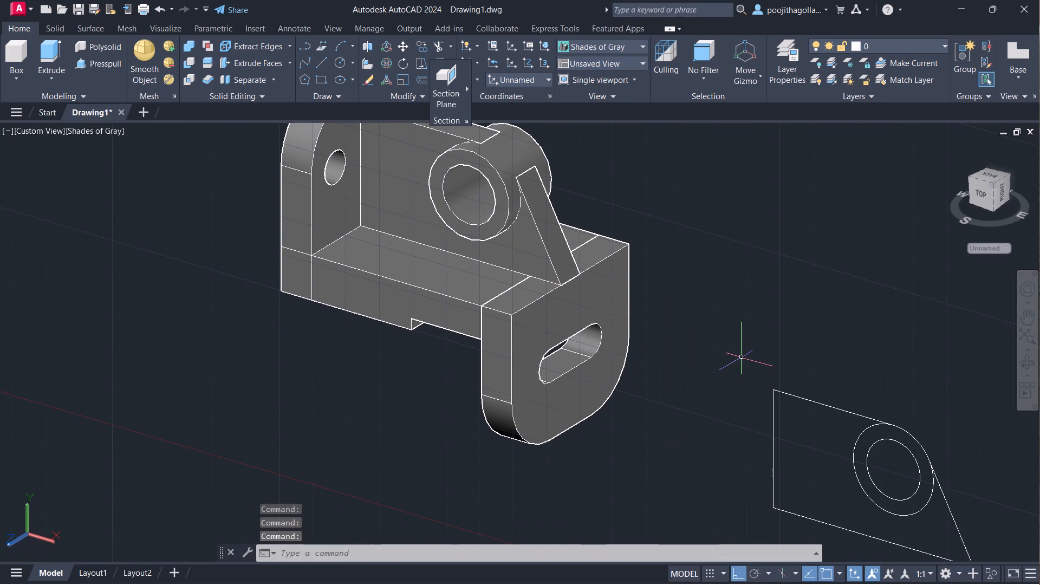
{"action": "middle_click_drag", "start_coordinate": [748, 366], "coordinate": [730, 342]}
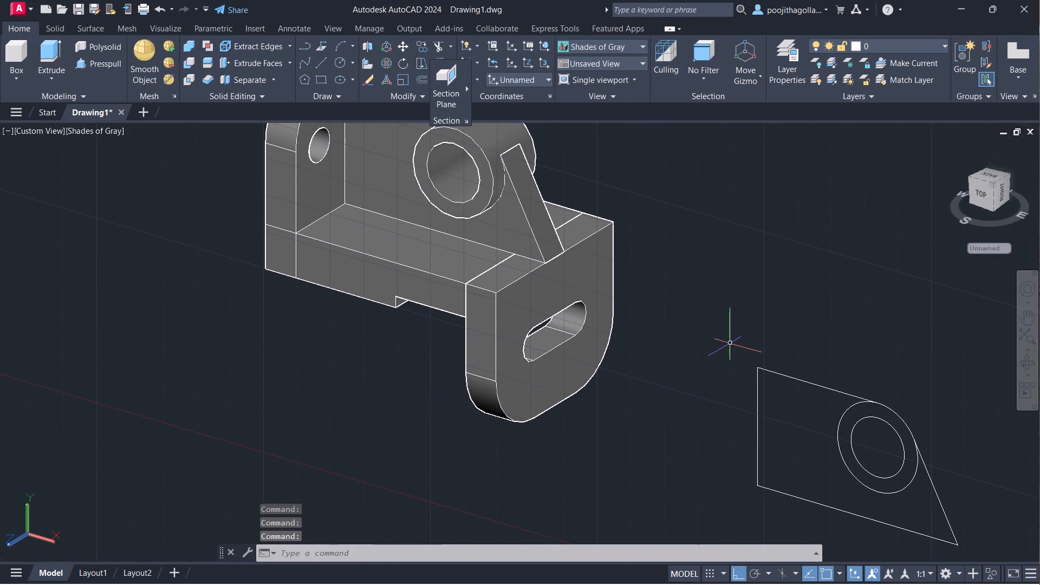
{"action": "middle_click_drag", "start_coordinate": [863, 427], "coordinate": [805, 375]}
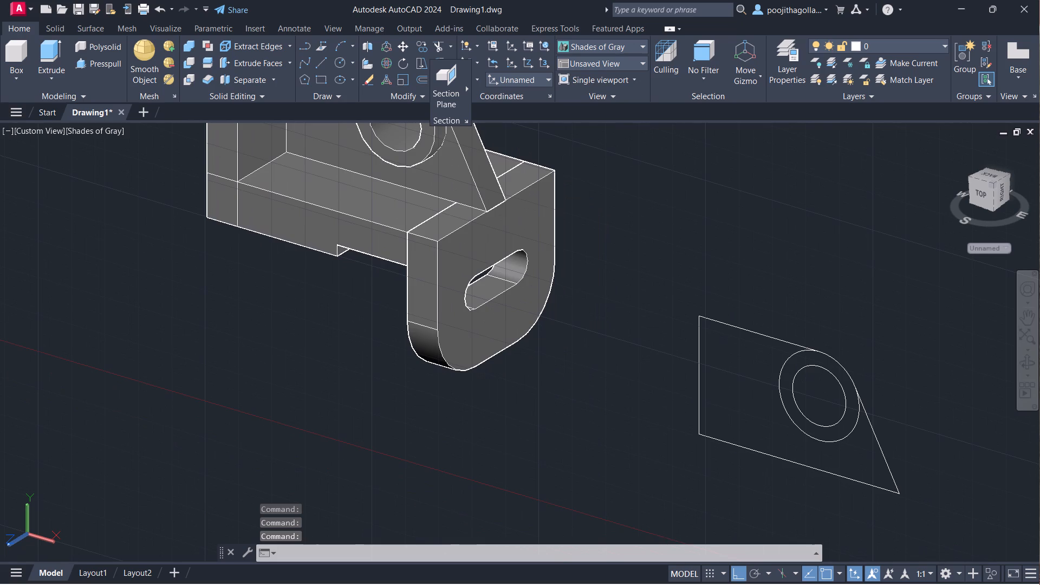
{"action": "middle_click_drag", "start_coordinate": [858, 419], "coordinate": [840, 381]}
{"action": "scroll", "coordinate": [840, 381], "scroll_direction": "up", "scroll_amount": 1}
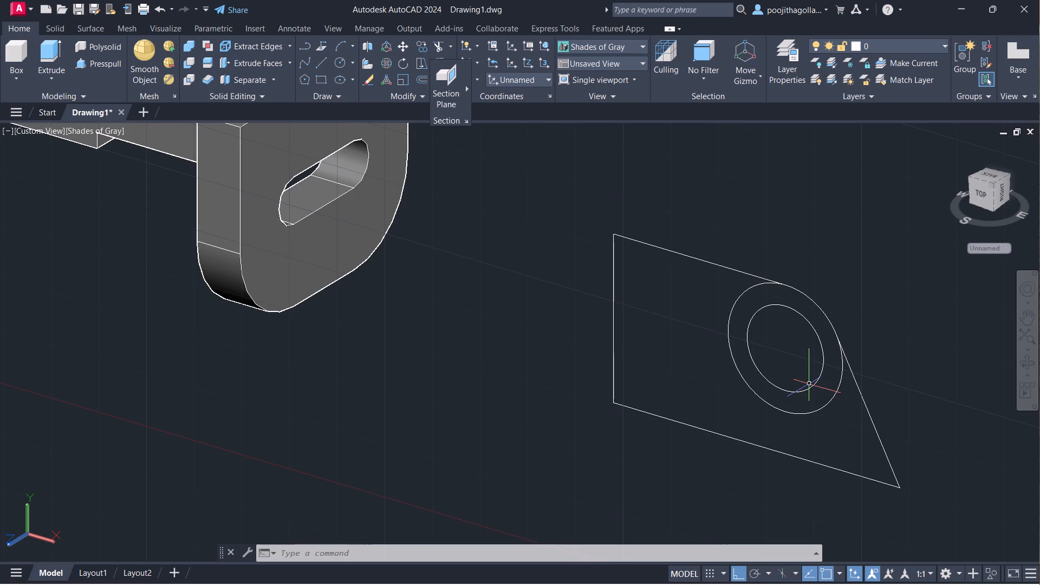
{"action": "scroll", "coordinate": [671, 336], "scroll_direction": "down", "scroll_amount": 2}
{"action": "middle_click_drag", "start_coordinate": [580, 351], "coordinate": [603, 383]}
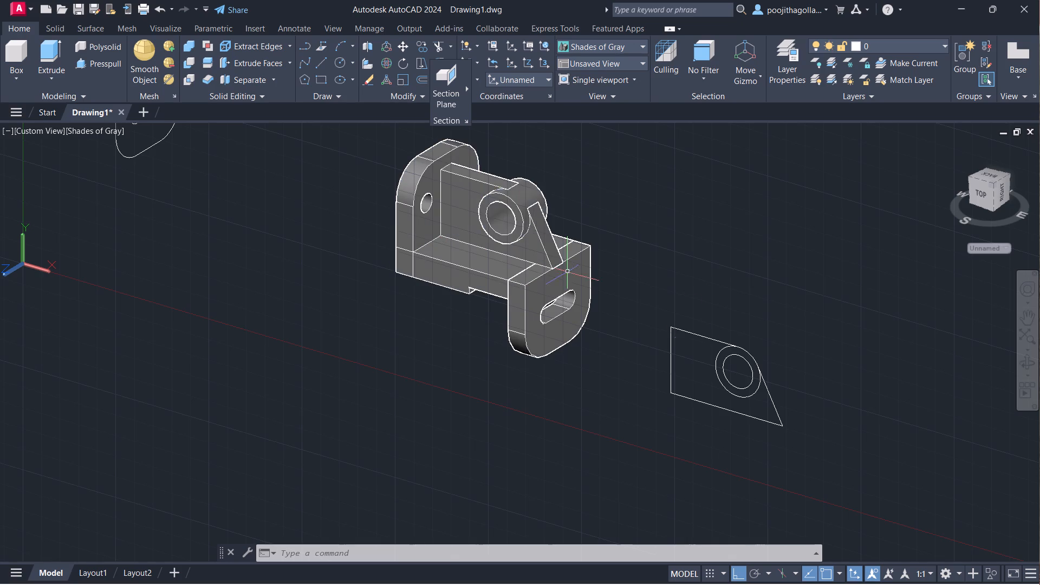
Check the flat ring-boss profile's edge lengths again with temporary lines started from its lower corner at the vertical edge.
{"action": "scroll", "coordinate": [705, 327], "scroll_direction": "up", "scroll_amount": 1}
{"action": "middle_click_drag", "start_coordinate": [726, 365], "coordinate": [567, 255]}
{"action": "key", "text": "l"}
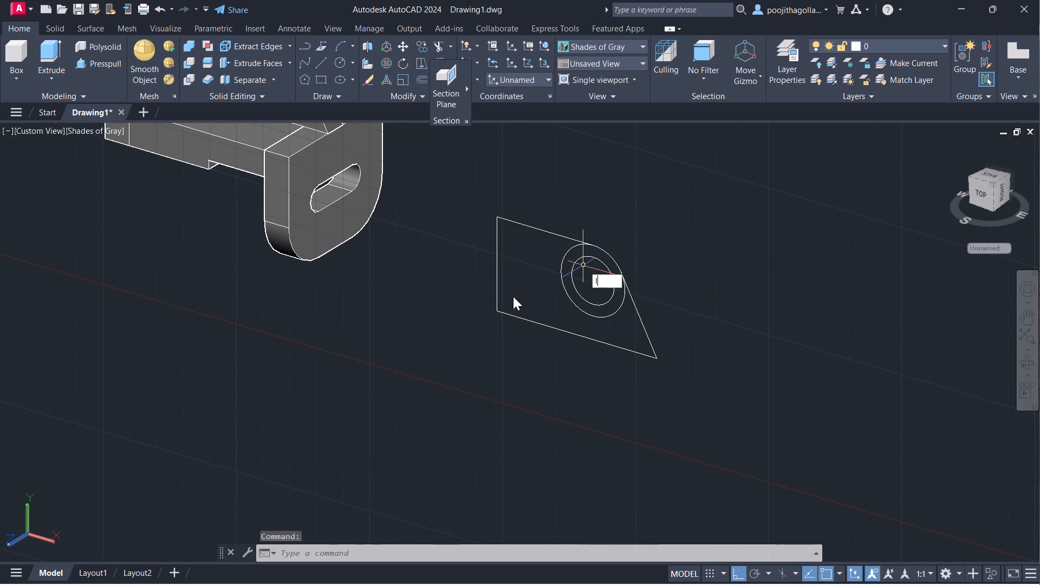
{"action": "key", "text": "Return"}
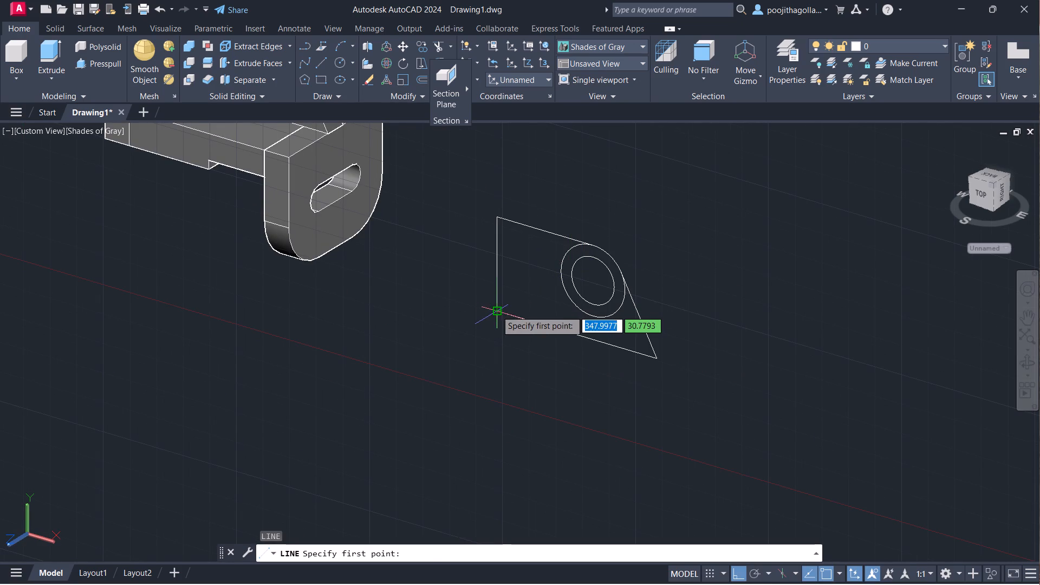
{"action": "left_click", "coordinate": [496, 310]}
{"action": "key", "text": "Escape"}
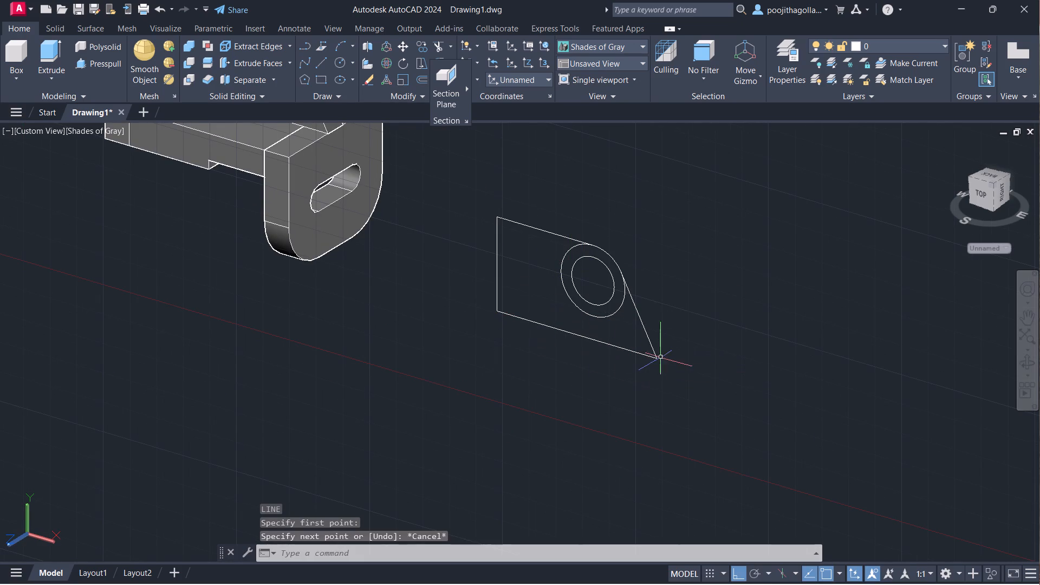
{"action": "scroll", "coordinate": [647, 344], "scroll_direction": "down", "scroll_amount": 1}
{"action": "middle_click_drag", "start_coordinate": [645, 342], "coordinate": [649, 350]}
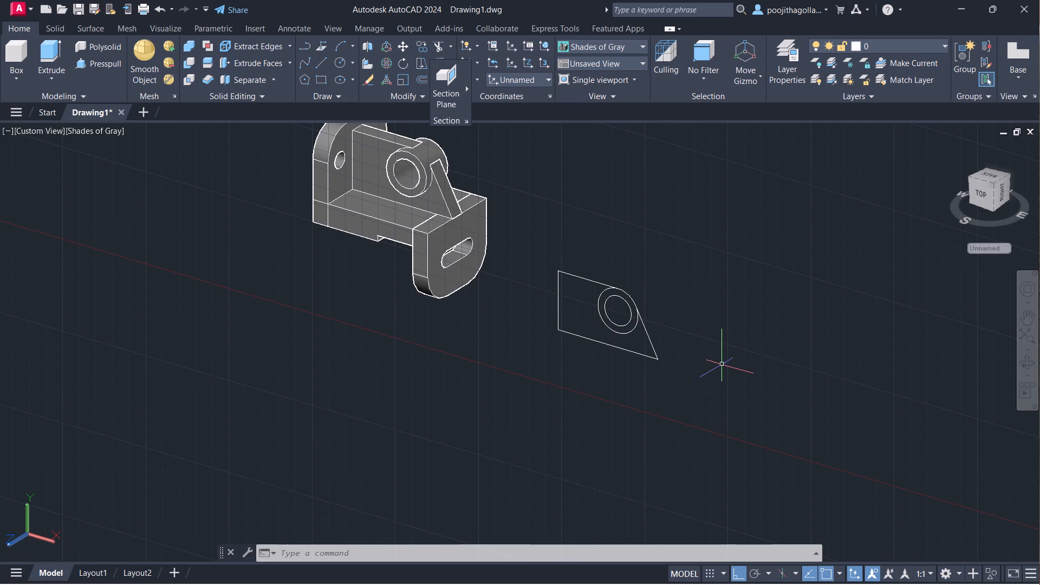
{"action": "middle_click_drag", "start_coordinate": [708, 318], "coordinate": [727, 329]}
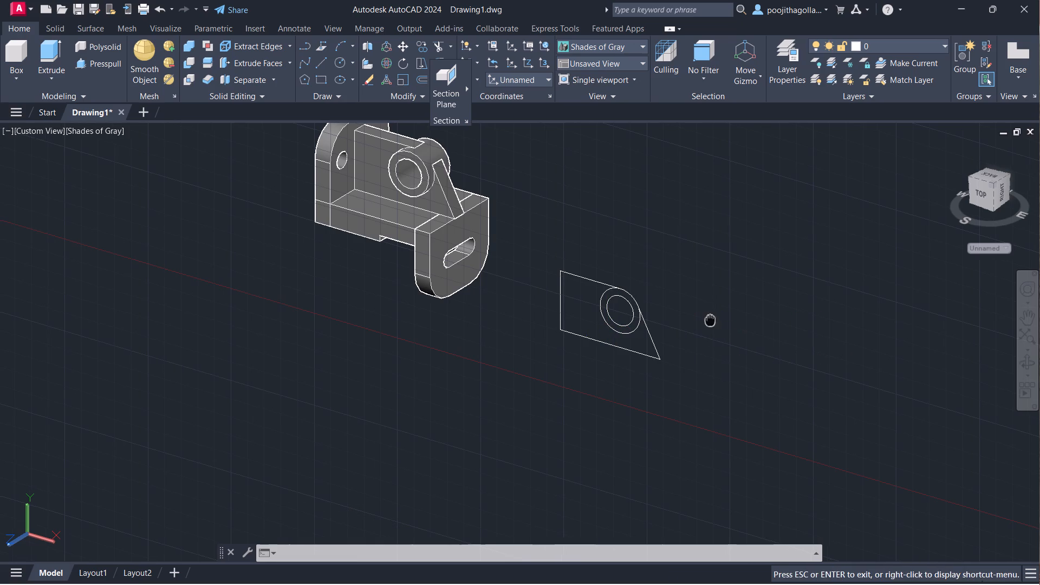
{"action": "middle_click_drag", "start_coordinate": [727, 329], "coordinate": [734, 334]}
{"action": "scroll", "coordinate": [582, 334], "scroll_direction": "up", "scroll_amount": 3}
{"action": "key", "text": "l"}
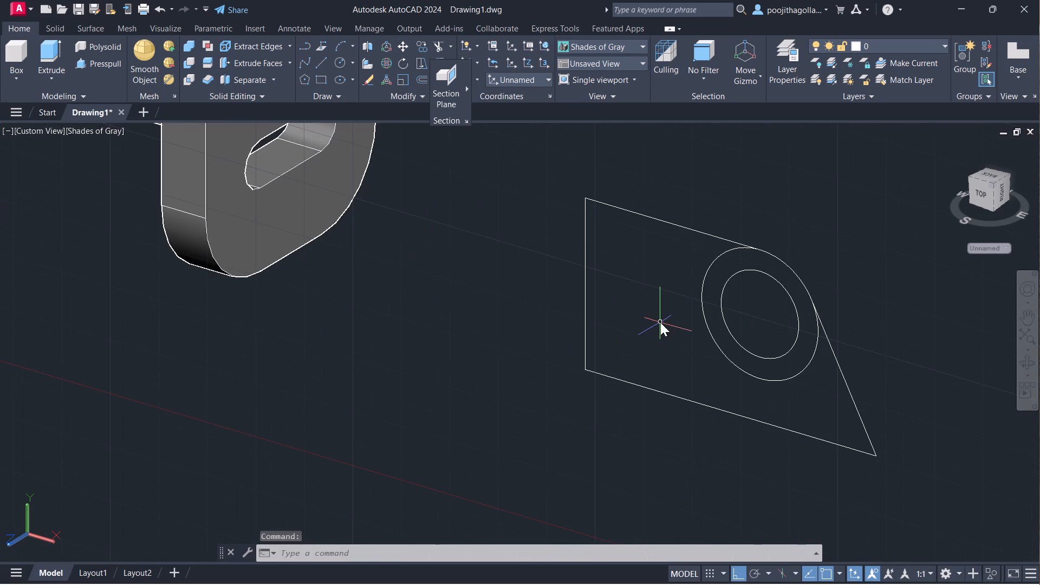
{"action": "key", "text": "Return"}
{"action": "left_click", "coordinate": [585, 371]}
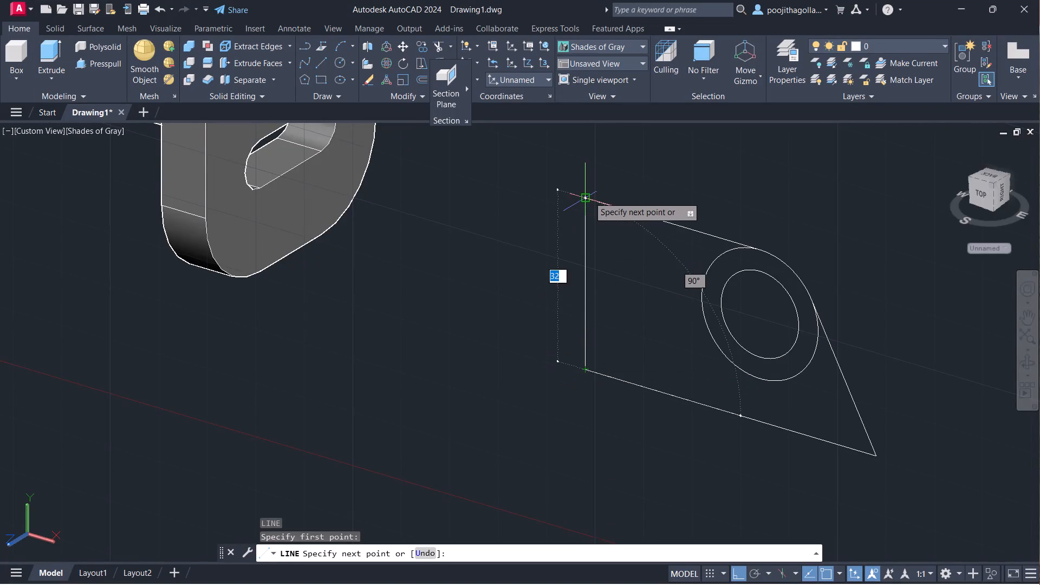
{"action": "key", "text": "Escape"}
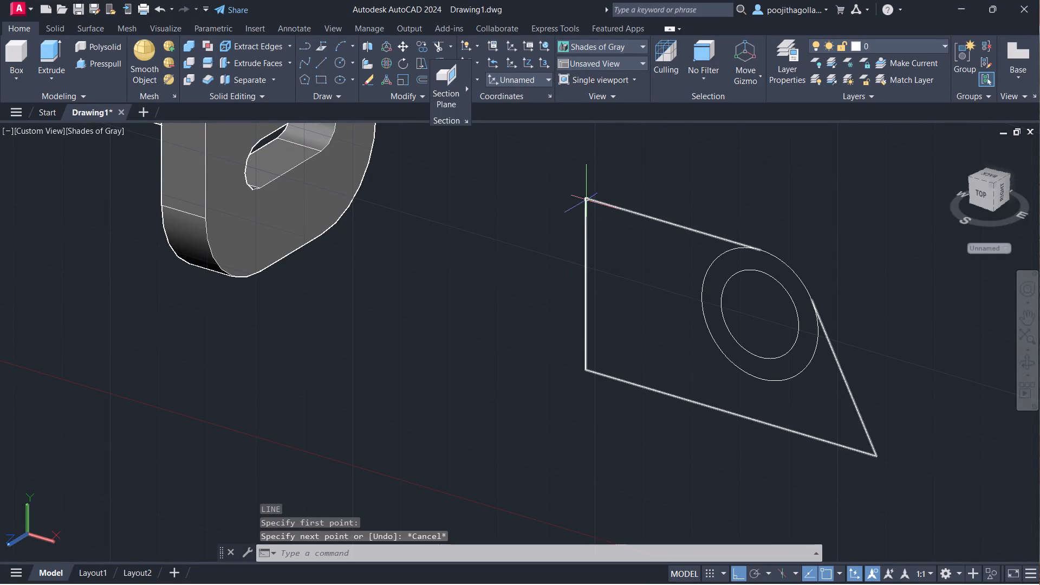
Examine the slotted bracket and the flat ring-boss profile lying beside it.
{"action": "scroll", "coordinate": [608, 239], "scroll_direction": "down", "scroll_amount": 2}
{"action": "middle_click_drag", "start_coordinate": [639, 268], "coordinate": [614, 250]}
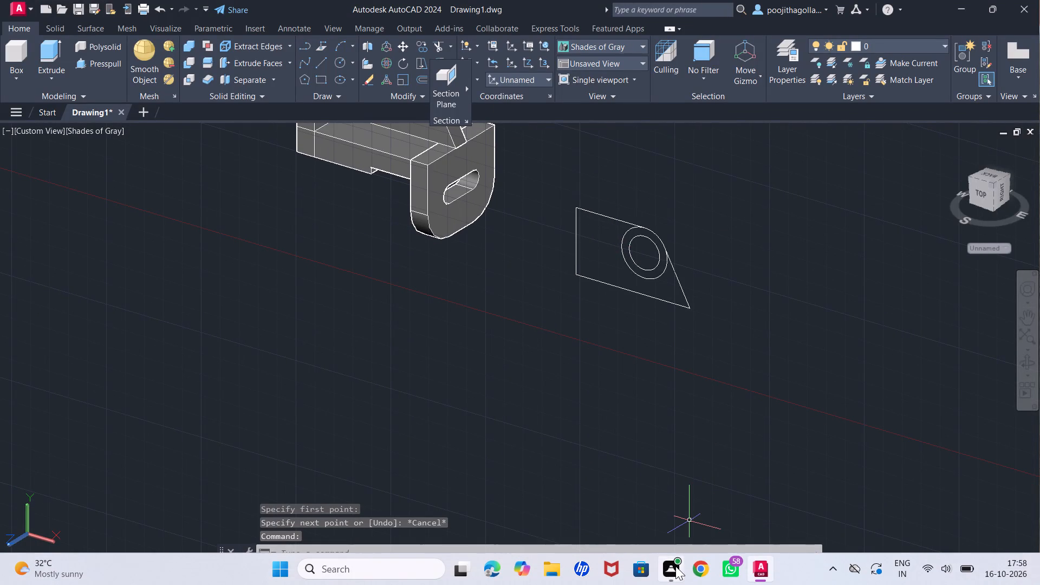
{"action": "scroll", "coordinate": [662, 292], "scroll_direction": "up", "scroll_amount": 1}
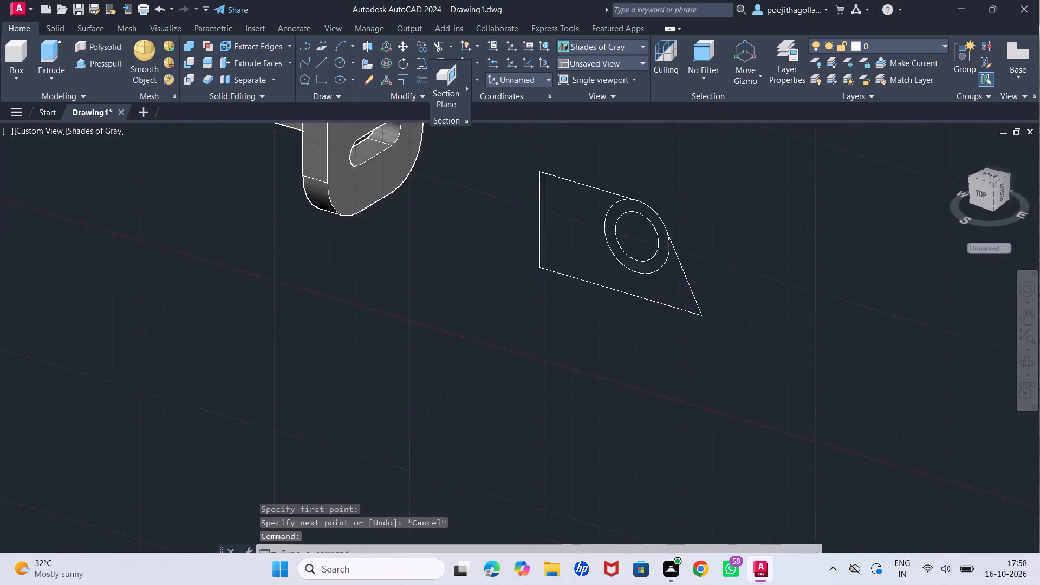
{"action": "scroll", "coordinate": [662, 292], "scroll_direction": "up", "scroll_amount": 1}
{"action": "middle_click_drag", "start_coordinate": [669, 321], "coordinate": [687, 385]}
{"action": "middle_click_drag", "start_coordinate": [663, 314], "coordinate": [674, 365]}
{"action": "scroll", "coordinate": [669, 356], "scroll_direction": "down", "scroll_amount": 2}
{"action": "middle_click_drag", "start_coordinate": [656, 368], "coordinate": [656, 345]}
{"action": "scroll", "coordinate": [653, 343], "scroll_direction": "up", "scroll_amount": 1}
{"action": "middle_click_drag", "start_coordinate": [654, 345], "coordinate": [652, 370]}
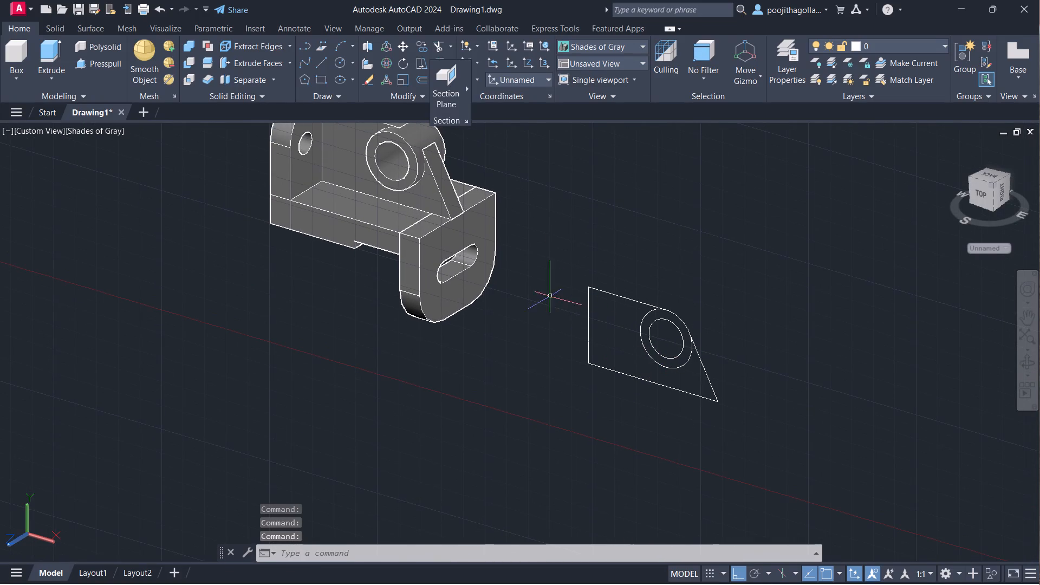
{"action": "middle_click_drag", "start_coordinate": [567, 331], "coordinate": [605, 397]}
{"action": "left_click_drag", "start_coordinate": [853, 354], "coordinate": [845, 360]}
{"action": "key", "text": "Escape"}
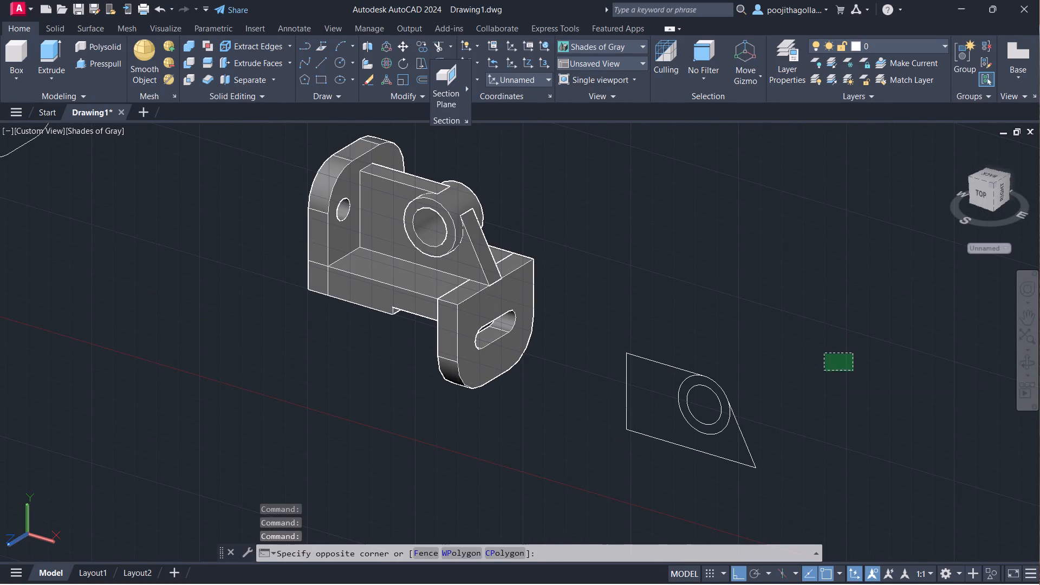
Check the distance from the concentric circles' centre to the flat ring-boss profile's lower edge with a temporary line.
{"action": "middle_click_drag", "start_coordinate": [665, 359], "coordinate": [681, 379]}
{"action": "scroll", "coordinate": [712, 424], "scroll_direction": "up", "scroll_amount": 3}
{"action": "middle_click_drag", "start_coordinate": [743, 438], "coordinate": [730, 373]}
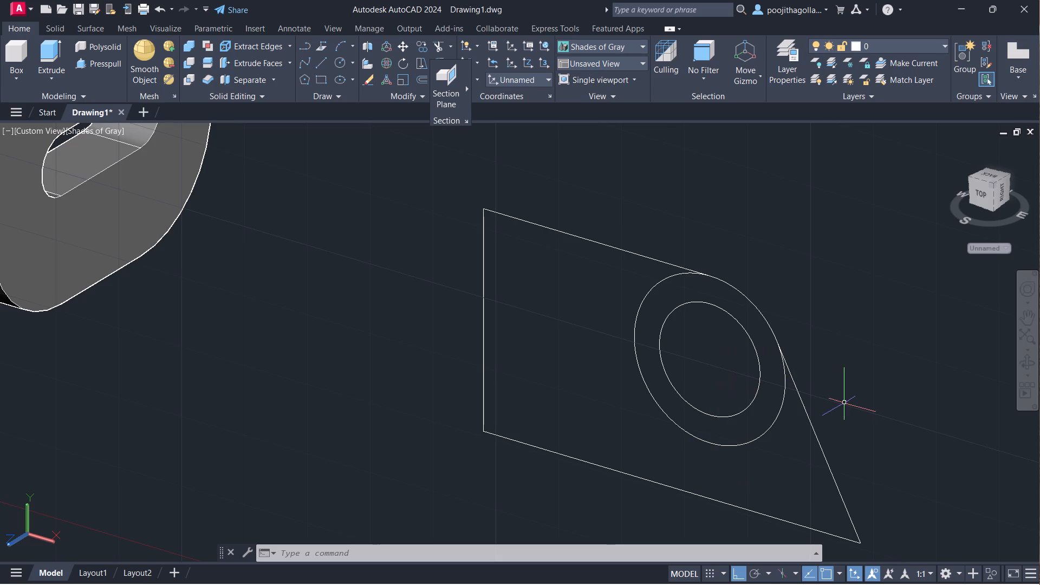
{"action": "key", "text": "l"}
{"action": "key", "text": "Return"}
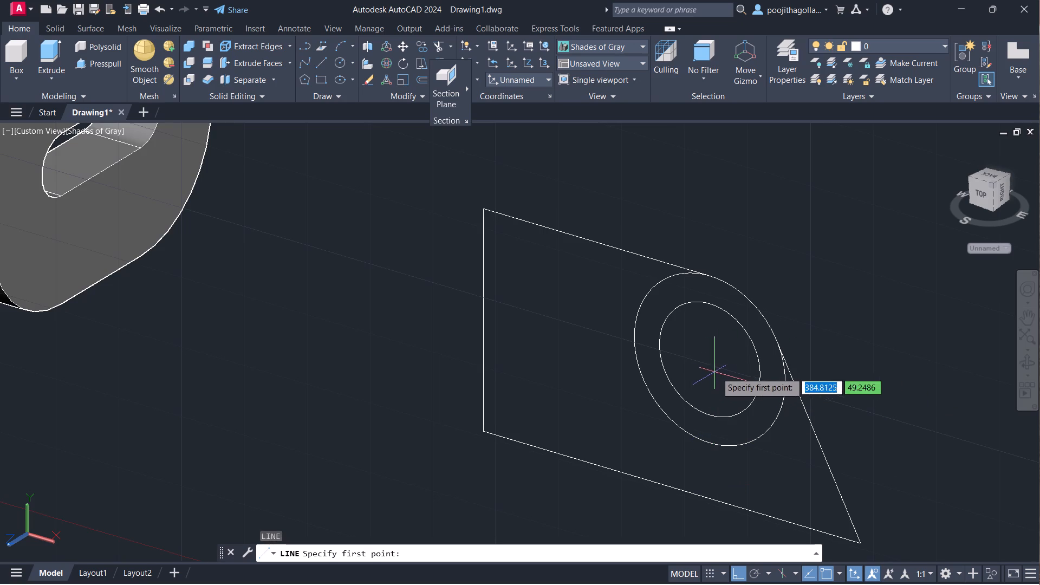
{"action": "left_click", "coordinate": [708, 356]}
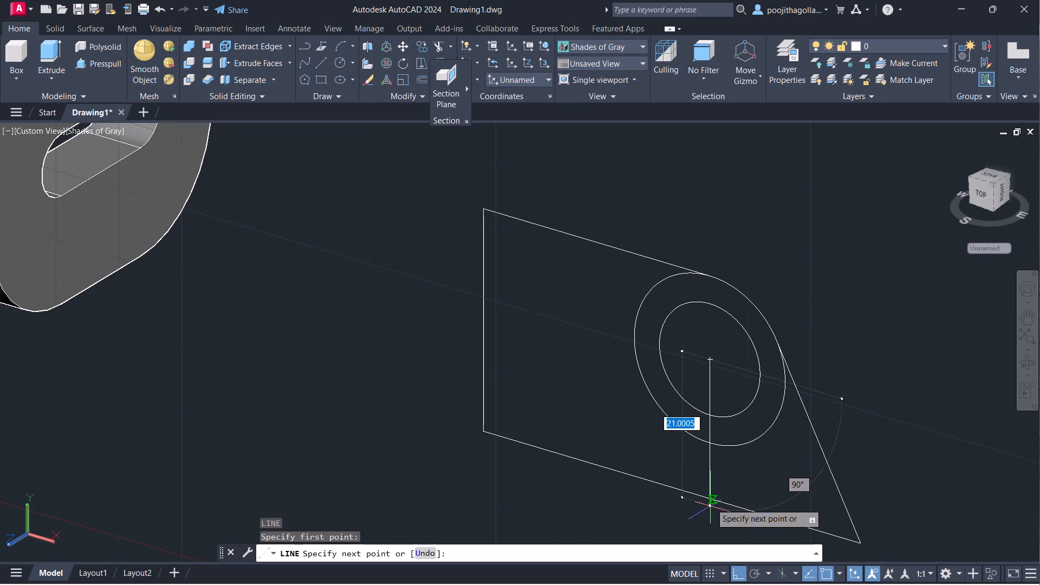
{"action": "key", "text": "Escape"}
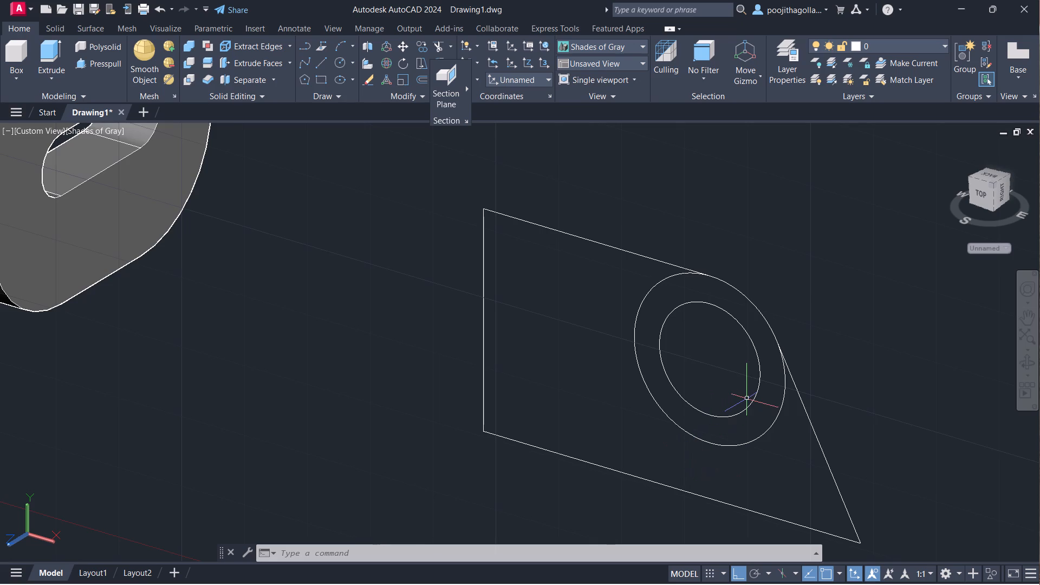
Union the base, both end plates, ring-boss plate and rib of the bracket into a single solid.
{"action": "scroll", "coordinate": [745, 375], "scroll_direction": "down", "scroll_amount": 1}
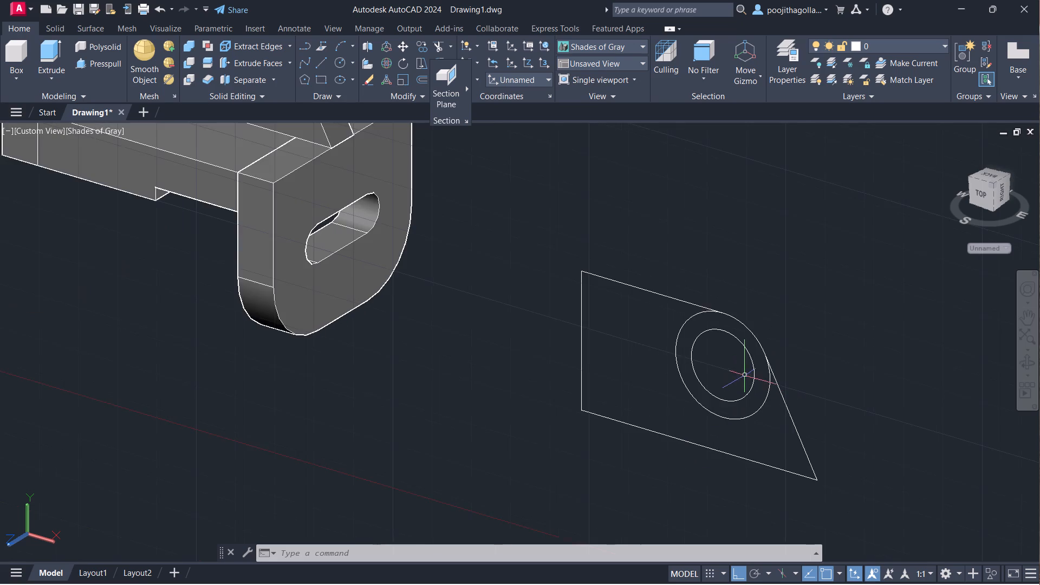
{"action": "middle_click_drag", "start_coordinate": [745, 375], "coordinate": [717, 350]}
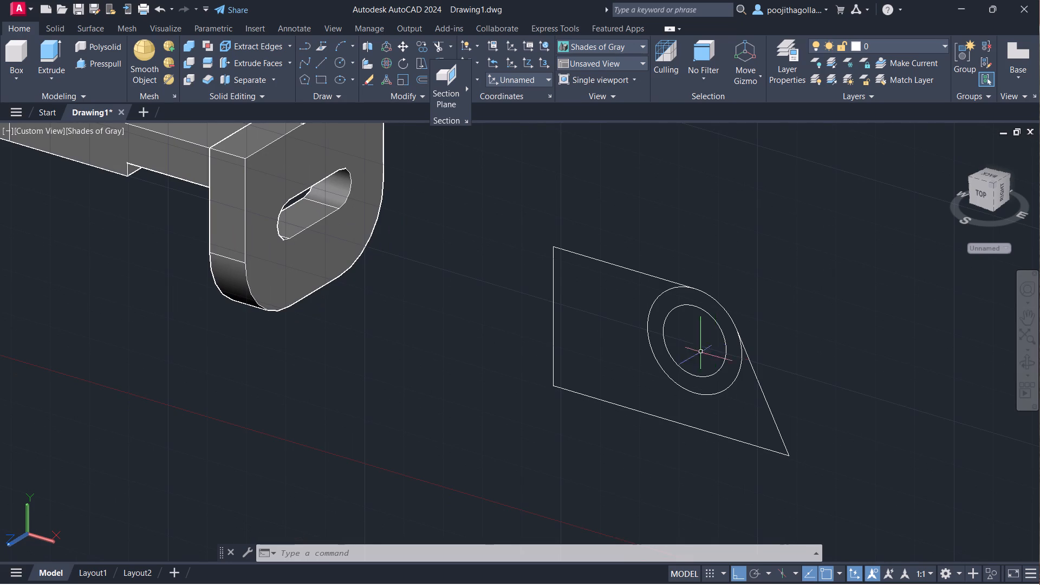
{"action": "scroll", "coordinate": [629, 353], "scroll_direction": "down", "scroll_amount": 1}
{"action": "middle_click_drag", "start_coordinate": [562, 368], "coordinate": [565, 408]}
{"action": "scroll", "coordinate": [505, 322], "scroll_direction": "down", "scroll_amount": 1}
{"action": "middle_click_drag", "start_coordinate": [504, 336], "coordinate": [504, 368]}
{"action": "scroll", "coordinate": [459, 322], "scroll_direction": "up", "scroll_amount": 1}
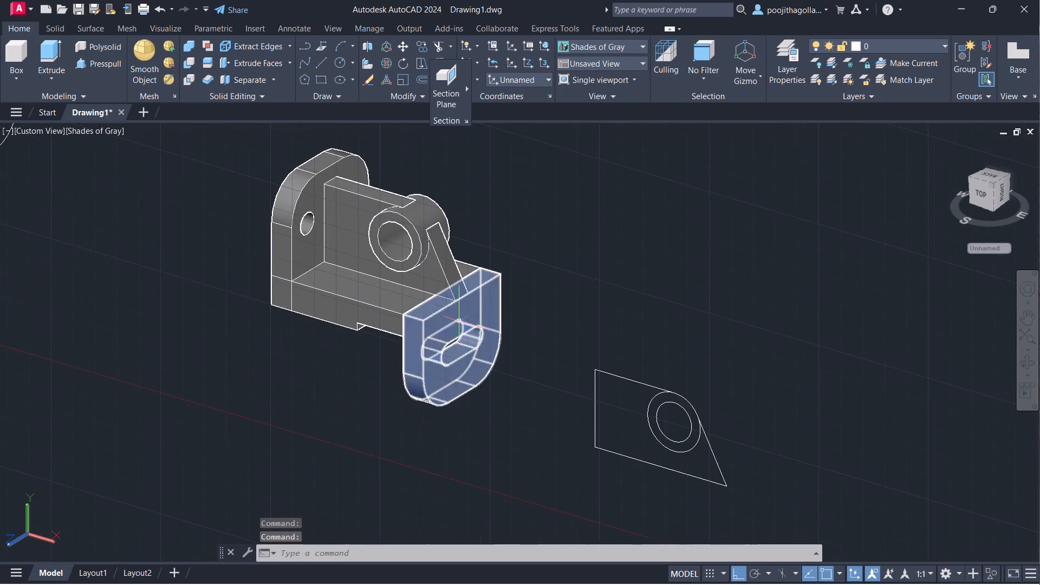
{"action": "middle_click_drag", "start_coordinate": [460, 321], "coordinate": [462, 353]}
{"action": "scroll", "coordinate": [453, 340], "scroll_direction": "up", "scroll_amount": 1}
{"action": "middle_click_drag", "start_coordinate": [453, 339], "coordinate": [461, 356]}
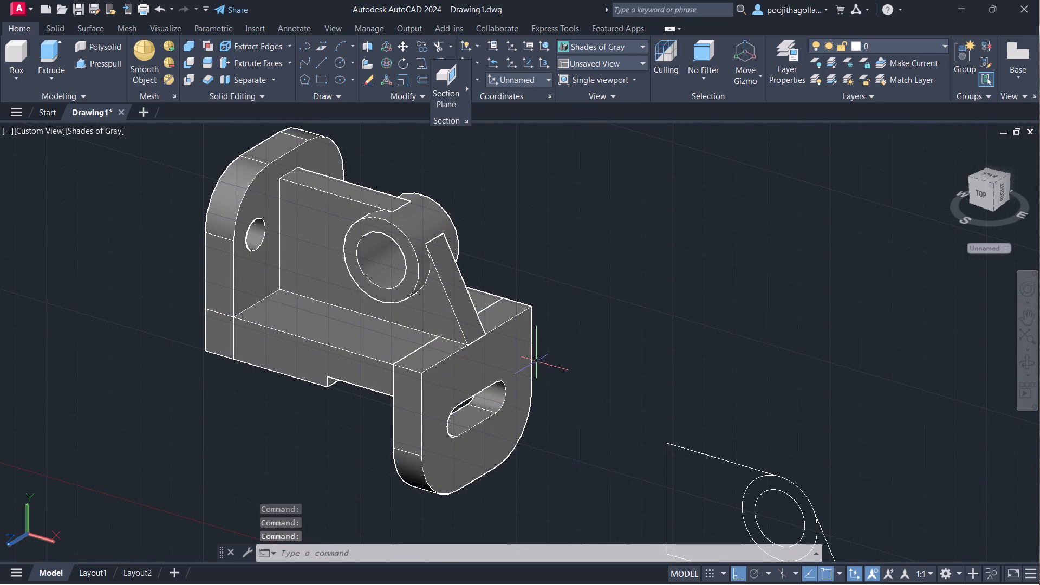
{"action": "type", "text": "un"}
{"action": "key", "text": "i"}
{"action": "key", "text": "Return"}
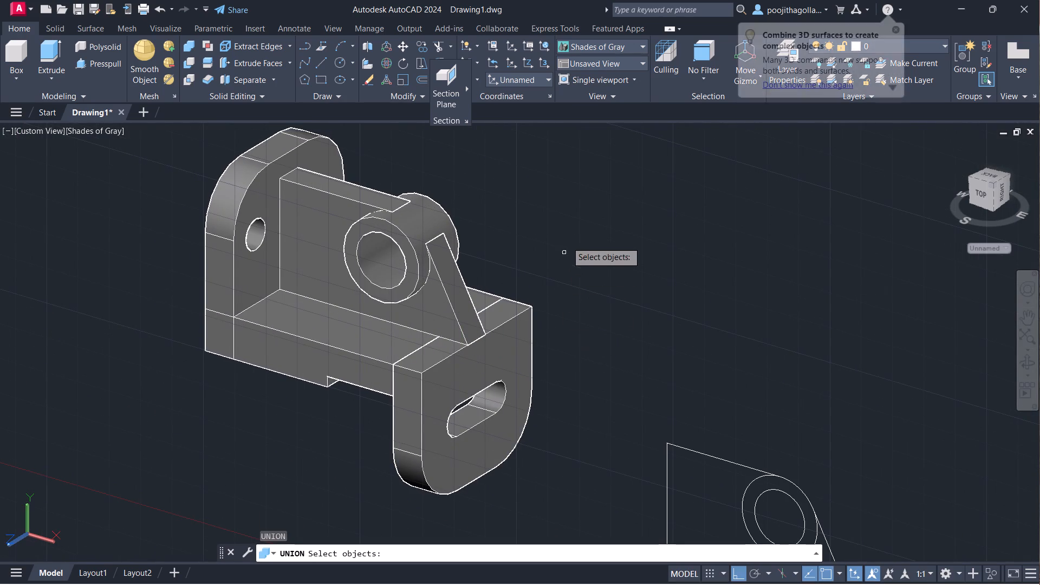
{"action": "scroll", "coordinate": [571, 223], "scroll_direction": "down", "scroll_amount": 1}
{"action": "left_click_drag", "start_coordinate": [584, 169], "coordinate": [578, 173]}
{"action": "left_click", "coordinate": [288, 358]}
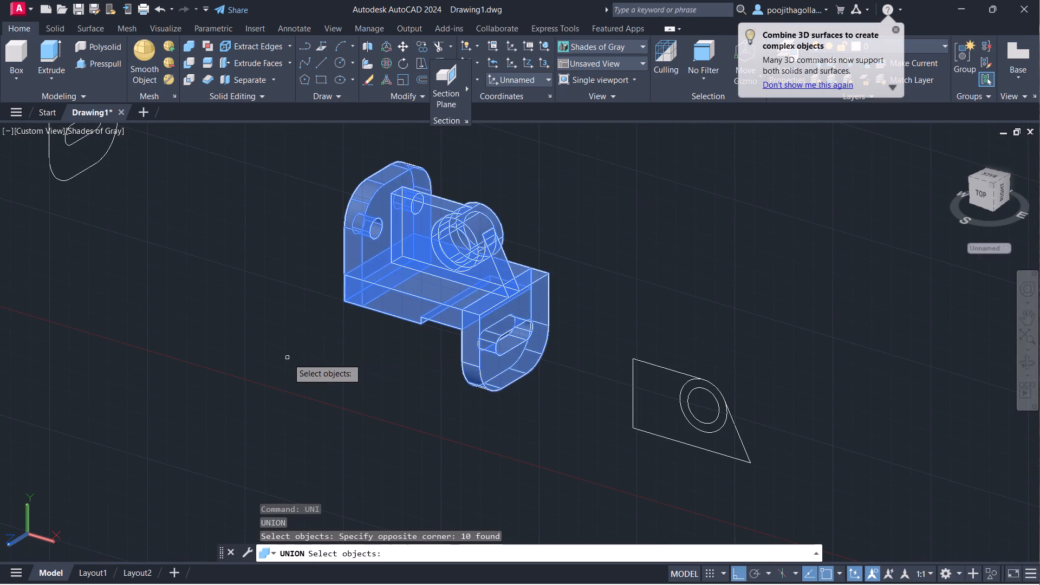
{"action": "key", "text": "Return"}
Fillet the short edge where the ring-boss plate's top meets the two-hole rounded end plate with radius 6.
{"action": "middle_click_drag", "start_coordinate": [429, 309], "coordinate": [429, 314]}
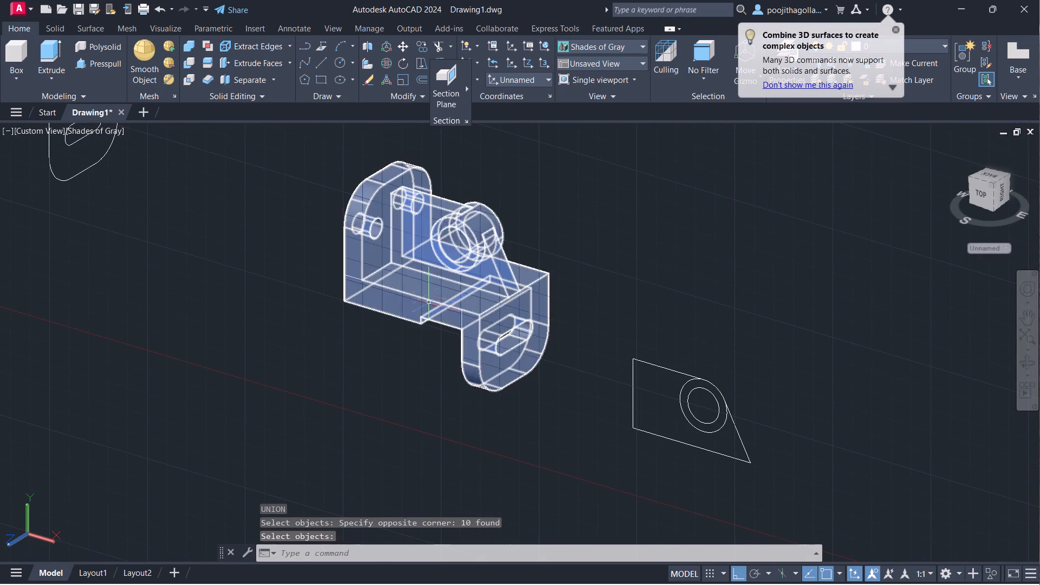
{"action": "middle_click_drag", "start_coordinate": [429, 314], "coordinate": [409, 371]}
{"action": "scroll", "coordinate": [377, 311], "scroll_direction": "up", "scroll_amount": 2}
{"action": "middle_click_drag", "start_coordinate": [380, 288], "coordinate": [380, 346]}
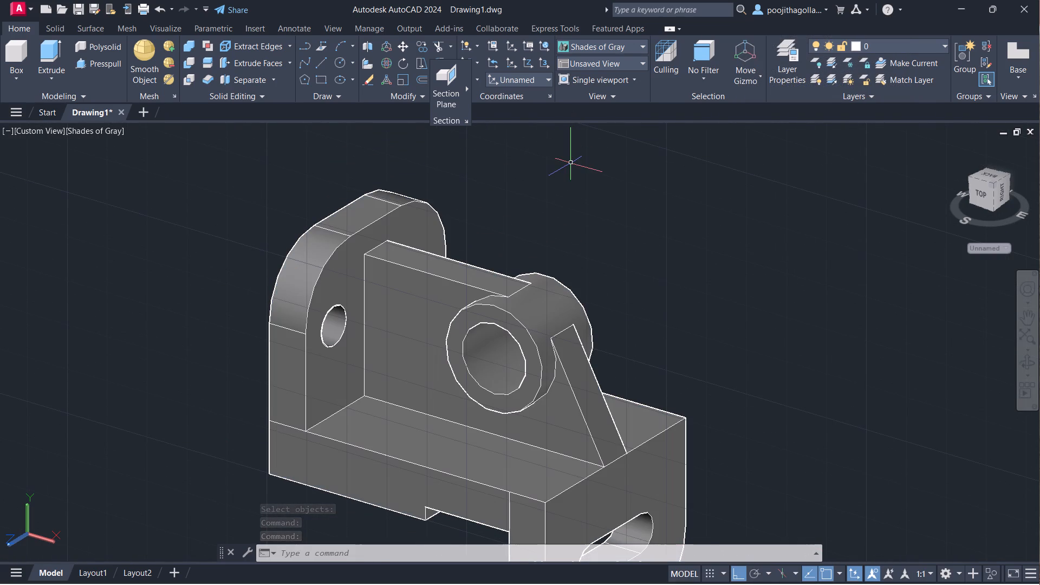
{"action": "key", "text": "f"}
{"action": "key", "text": "i"}
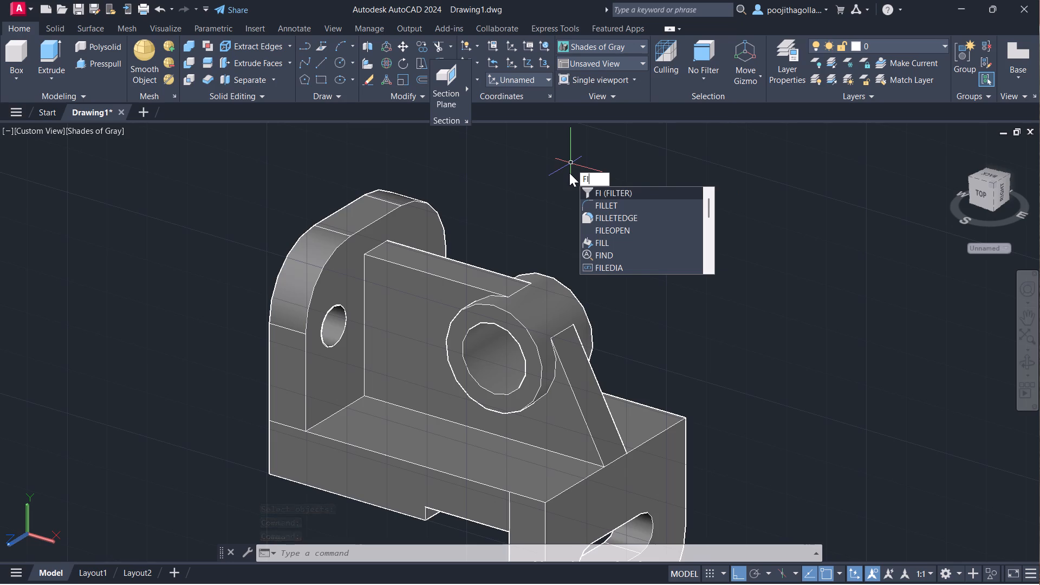
{"action": "left_click", "coordinate": [611, 214]}
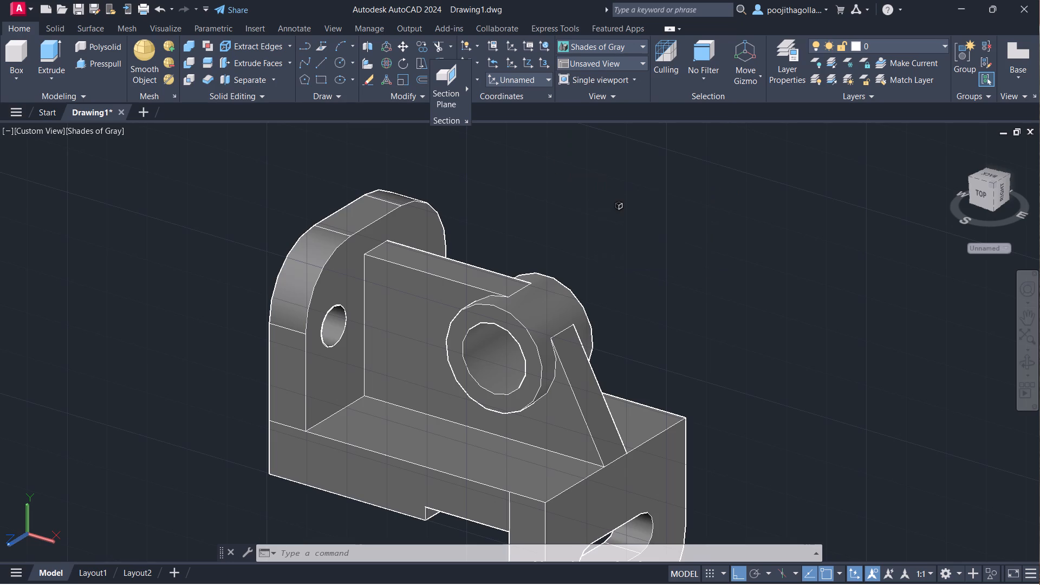
{"action": "left_click", "coordinate": [375, 245]}
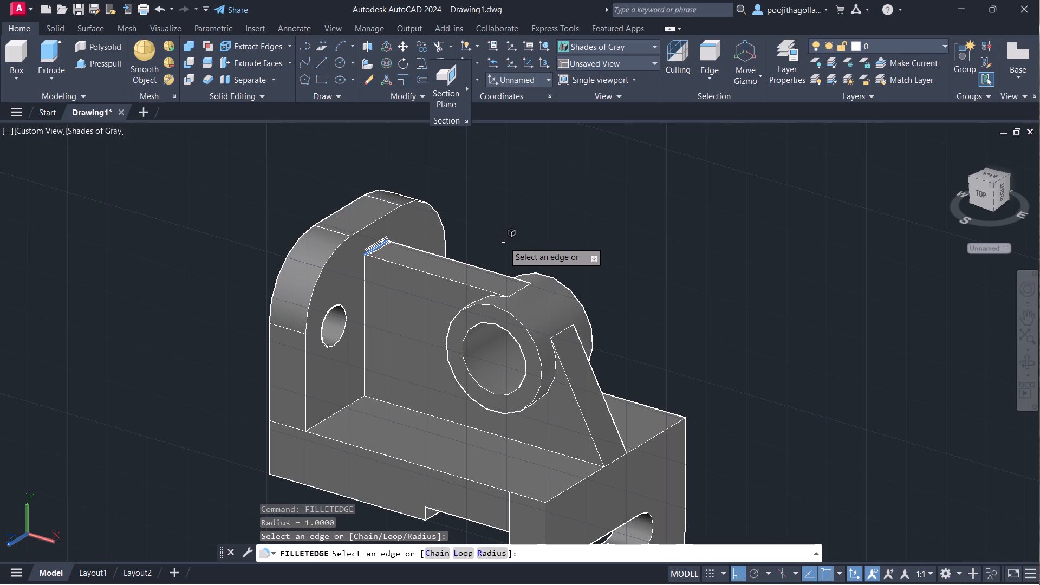
{"action": "key", "text": "r"}
{"action": "key", "text": "Return"}
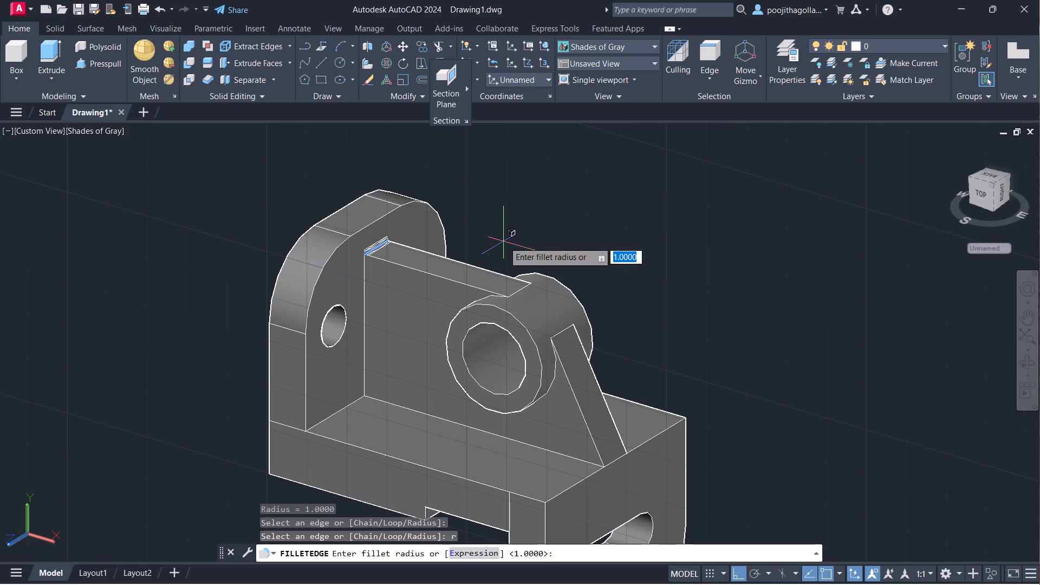
{"action": "key", "text": "6"}
{"action": "key", "text": "Return"}
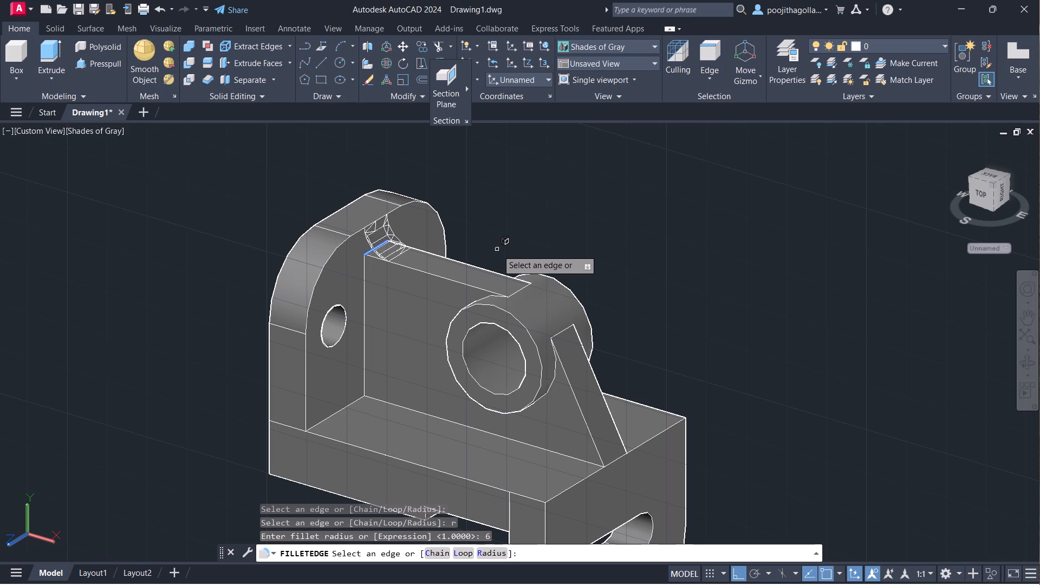
{"action": "key", "text": "Return"}
{"action": "key", "text": "Return"}
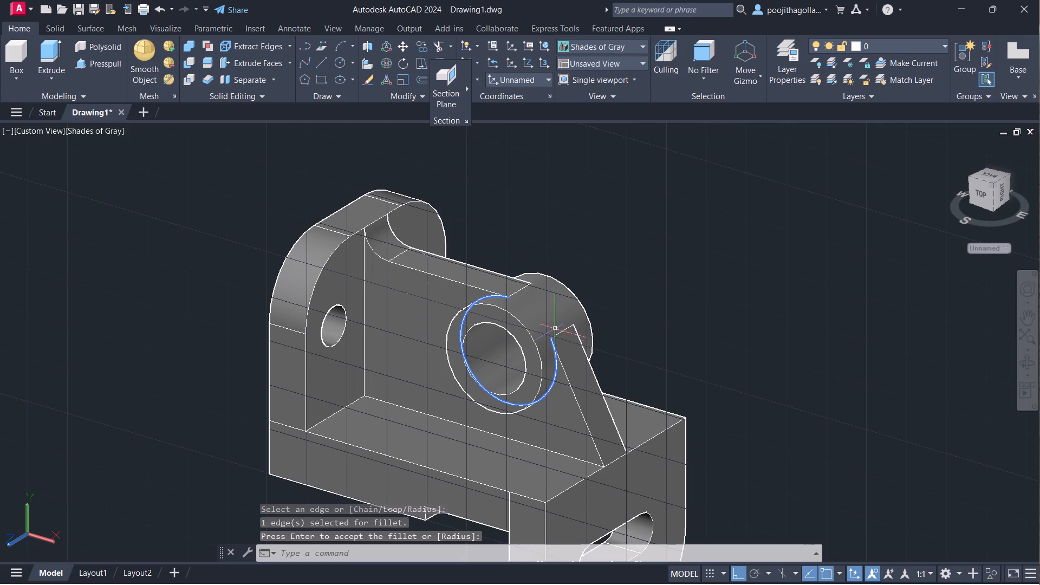
Examine the corner where the sloping rib and ring-boss plate meet the base near the slotted end plate.
{"action": "middle_click_drag", "start_coordinate": [568, 468], "coordinate": [552, 372]}
{"action": "scroll", "coordinate": [586, 380], "scroll_direction": "up", "scroll_amount": 2}
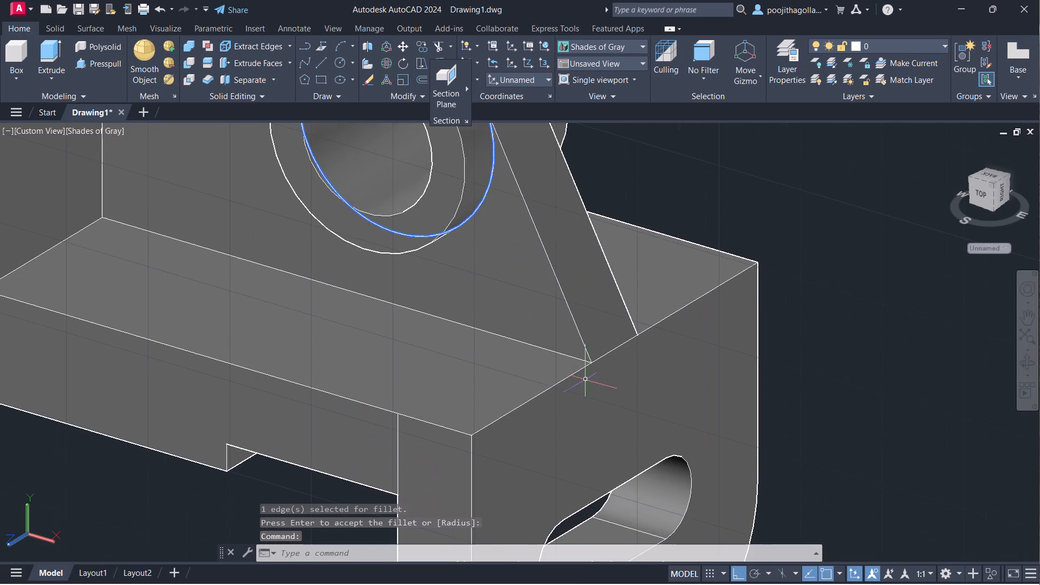
{"action": "scroll", "coordinate": [607, 360], "scroll_direction": "up", "scroll_amount": 1}
{"action": "middle_click_drag", "start_coordinate": [596, 360], "coordinate": [602, 377]}
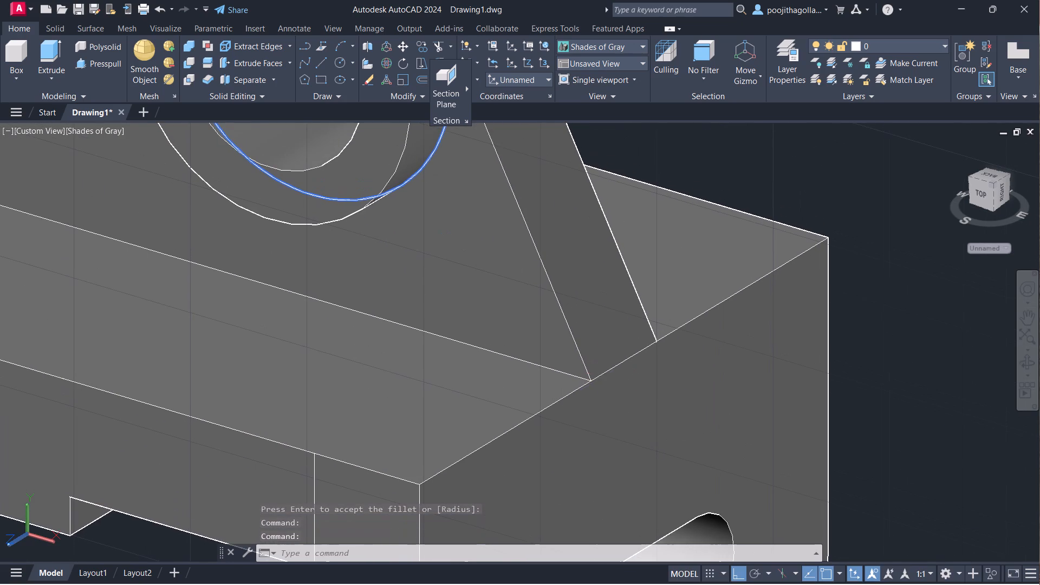
{"action": "scroll", "coordinate": [602, 378], "scroll_direction": "up", "scroll_amount": 1}
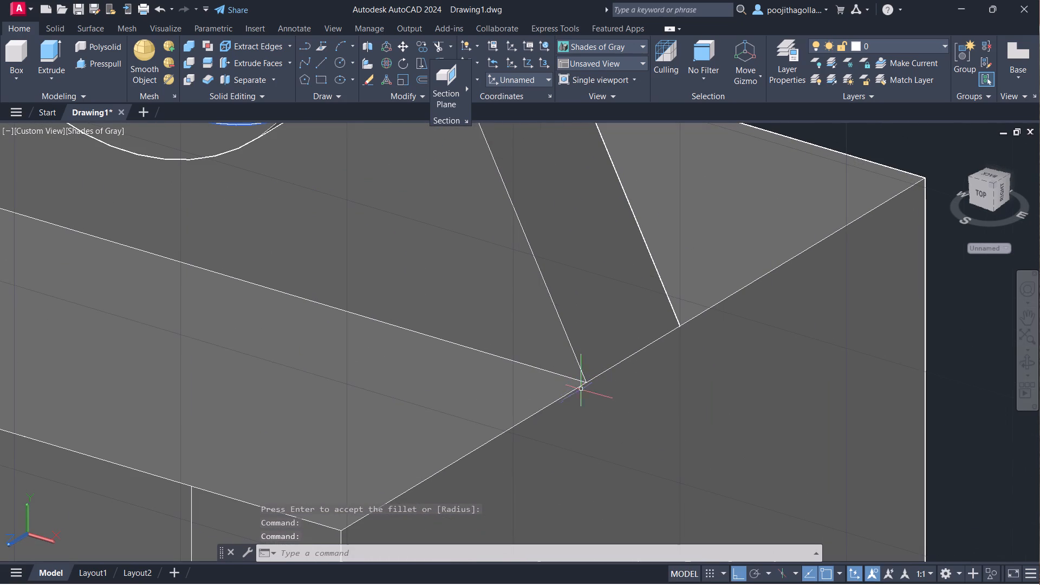
{"action": "scroll", "coordinate": [579, 383], "scroll_direction": "down", "scroll_amount": 2}
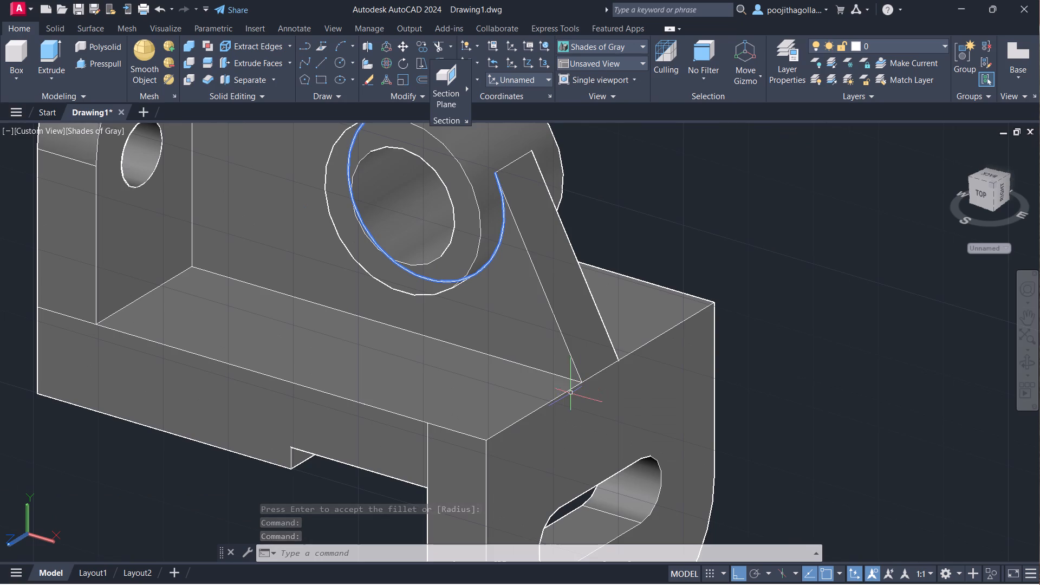
{"action": "scroll", "coordinate": [569, 395], "scroll_direction": "down", "scroll_amount": 1}
{"action": "middle_click_drag", "start_coordinate": [568, 393], "coordinate": [602, 425]}
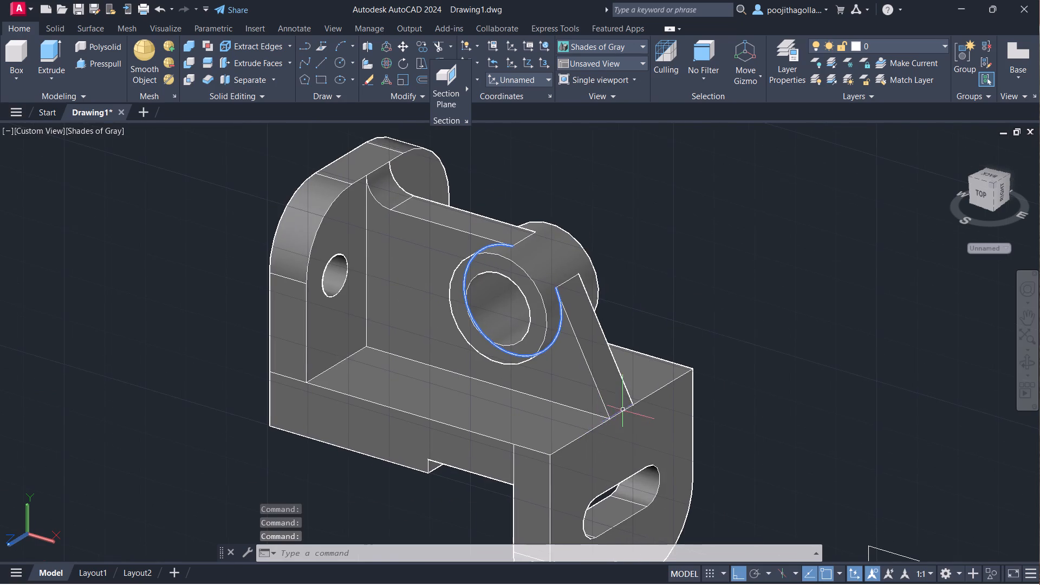
{"action": "scroll", "coordinate": [623, 410], "scroll_direction": "up", "scroll_amount": 3}
{"action": "scroll", "coordinate": [623, 410], "scroll_direction": "down", "scroll_amount": 2}
{"action": "middle_click_drag", "start_coordinate": [625, 412], "coordinate": [568, 375]}
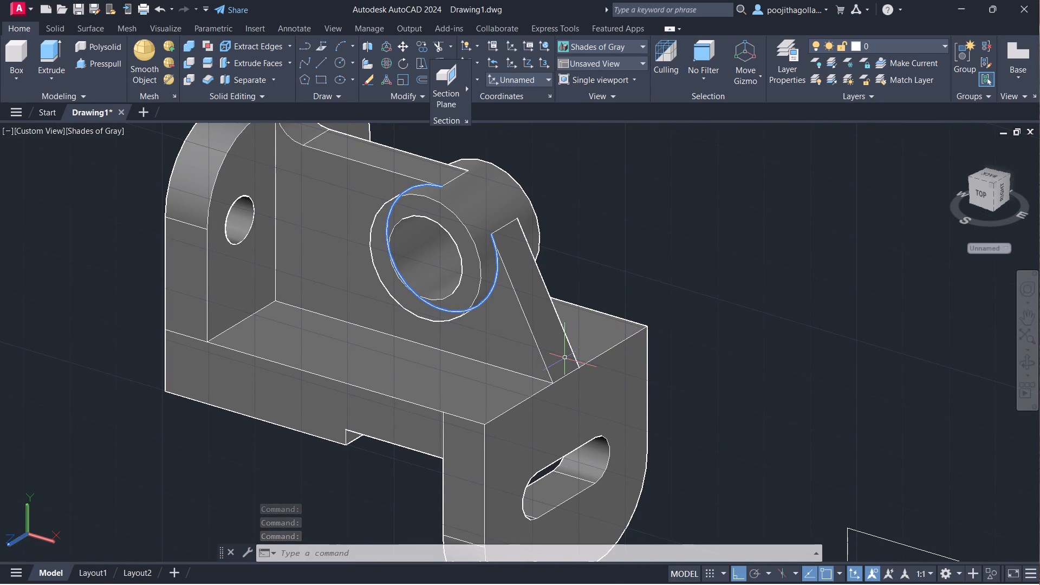
{"action": "scroll", "coordinate": [565, 358], "scroll_direction": "up", "scroll_amount": 1}
{"action": "scroll", "coordinate": [565, 358], "scroll_direction": "down", "scroll_amount": 1}
{"action": "middle_click_drag", "start_coordinate": [566, 363], "coordinate": [571, 389]}
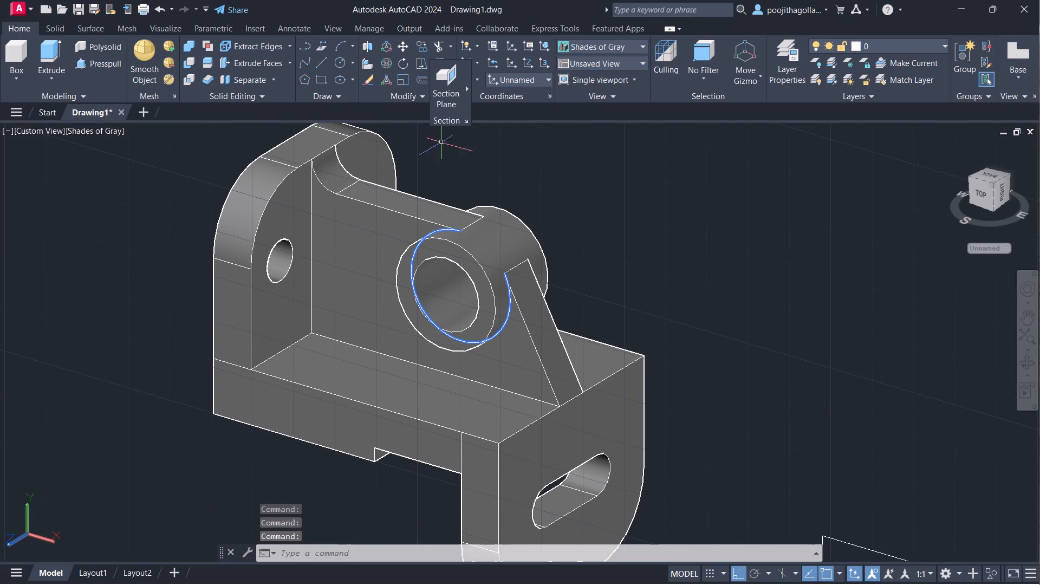
Fillet the long edge where the ring-boss plate meets the top of the base with radius 1.
{"action": "key", "text": "f"}
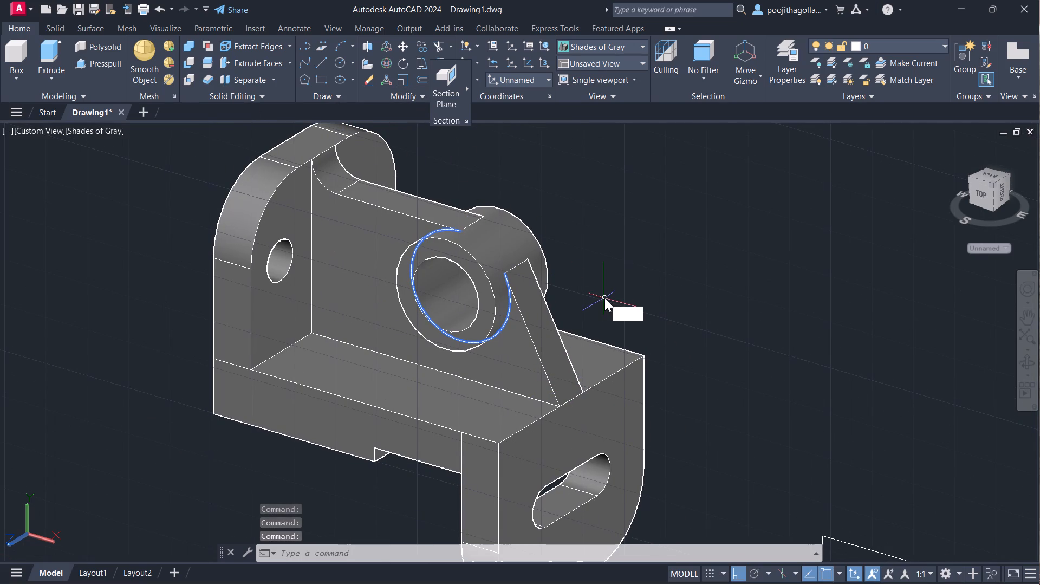
{"action": "left_click", "coordinate": [633, 335]}
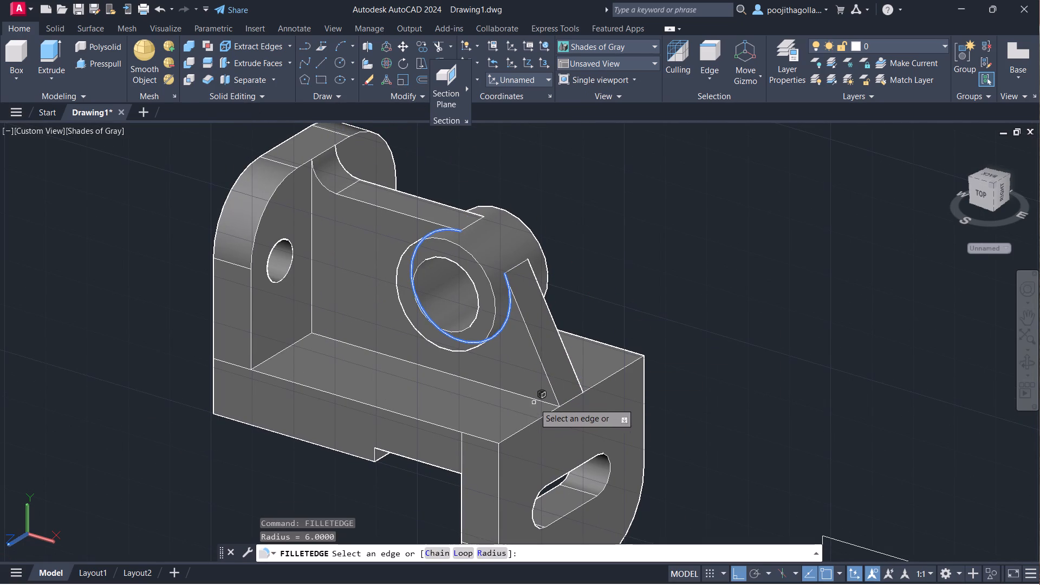
{"action": "left_click", "coordinate": [540, 398]}
{"action": "left_click", "coordinate": [542, 400]}
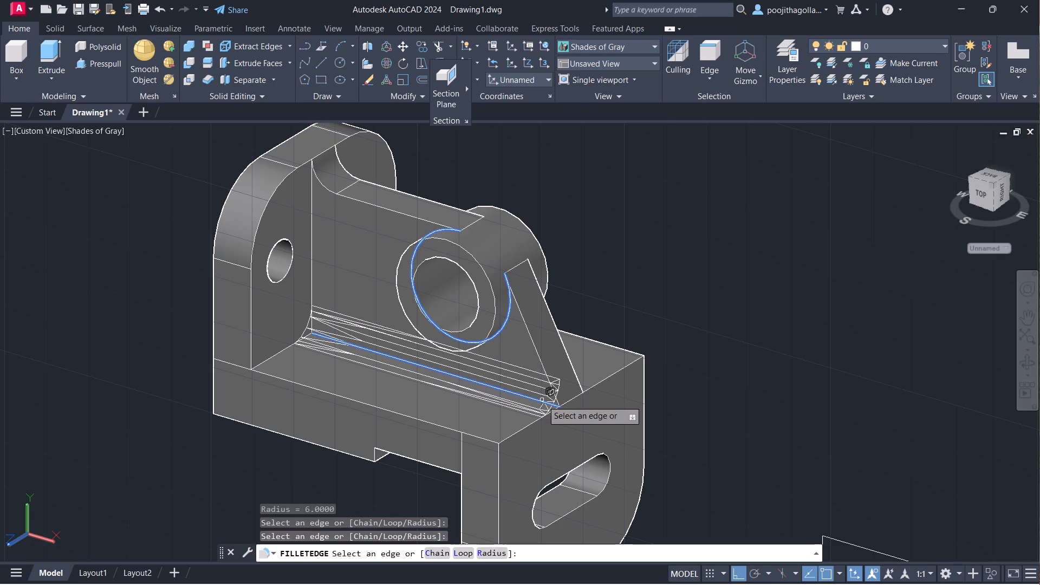
{"action": "key", "text": "r"}
{"action": "key", "text": "Return"}
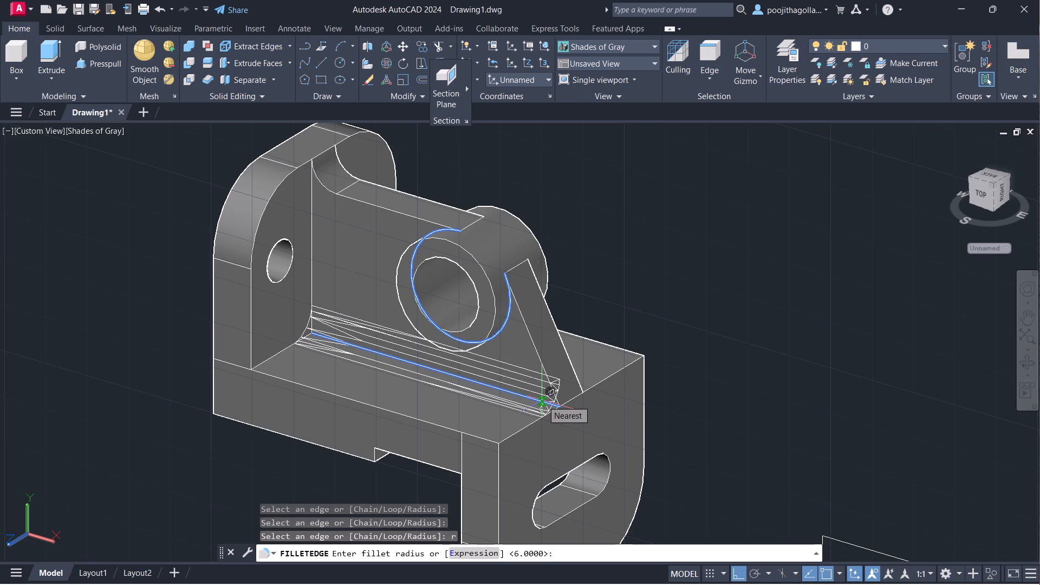
{"action": "key", "text": "1"}
{"action": "key", "text": "Return"}
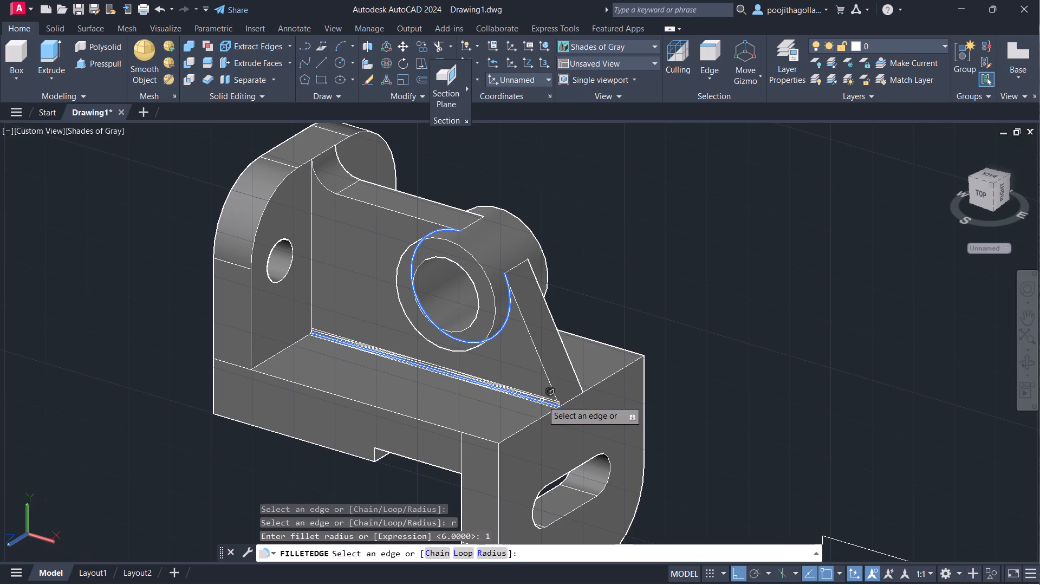
{"action": "left_click", "coordinate": [542, 400]}
{"action": "key", "text": "Return"}
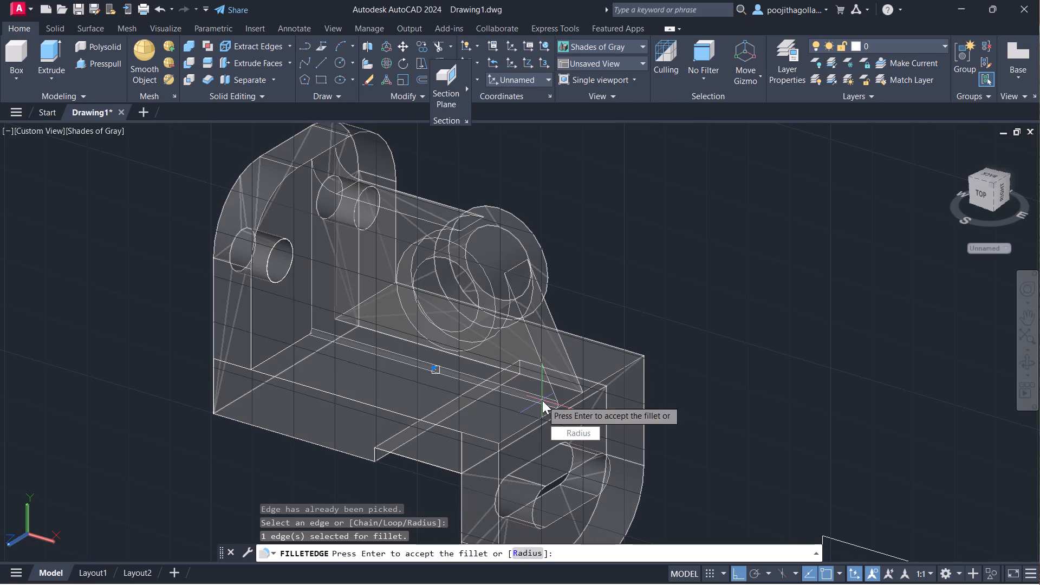
{"action": "key", "text": "Return"}
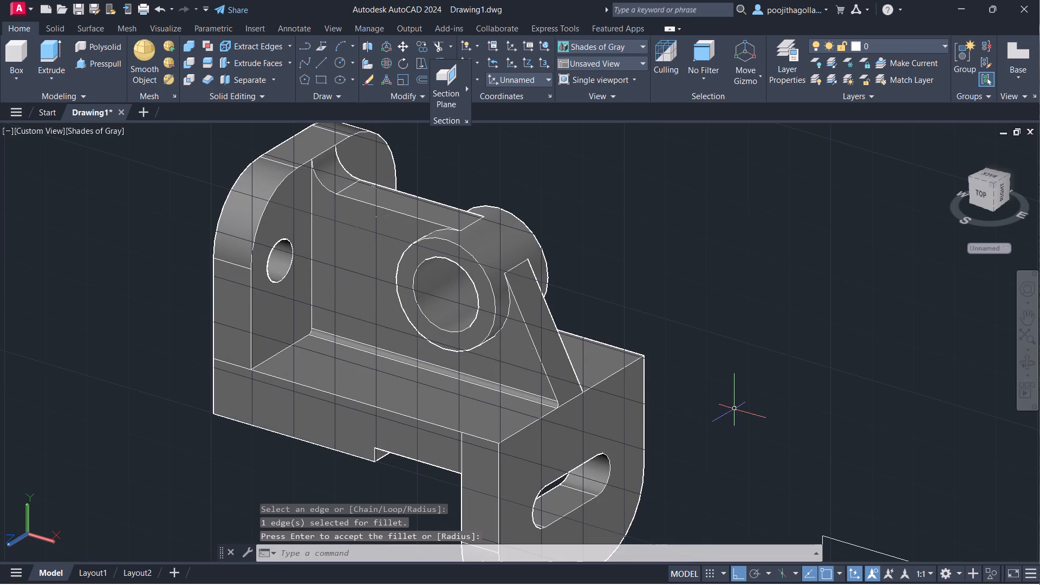
Fillet the matching long edge between the ring-boss plate and base on the plate's opposite side with radius 1.
{"action": "middle_click_drag", "start_coordinate": [767, 383], "coordinate": [582, 386], "text": "shift"}
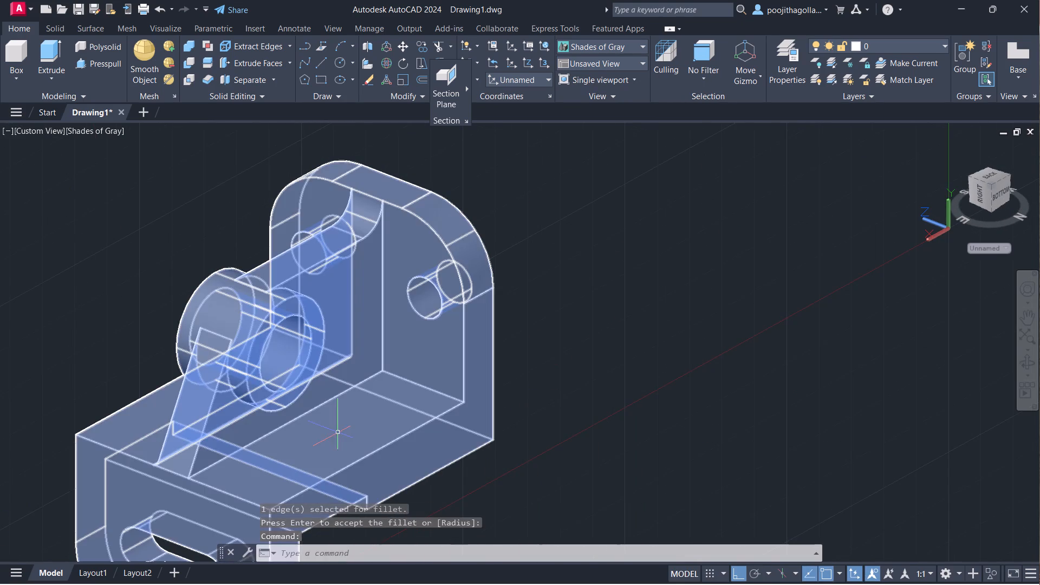
{"action": "key", "text": "space"}
{"action": "left_click", "coordinate": [269, 433]}
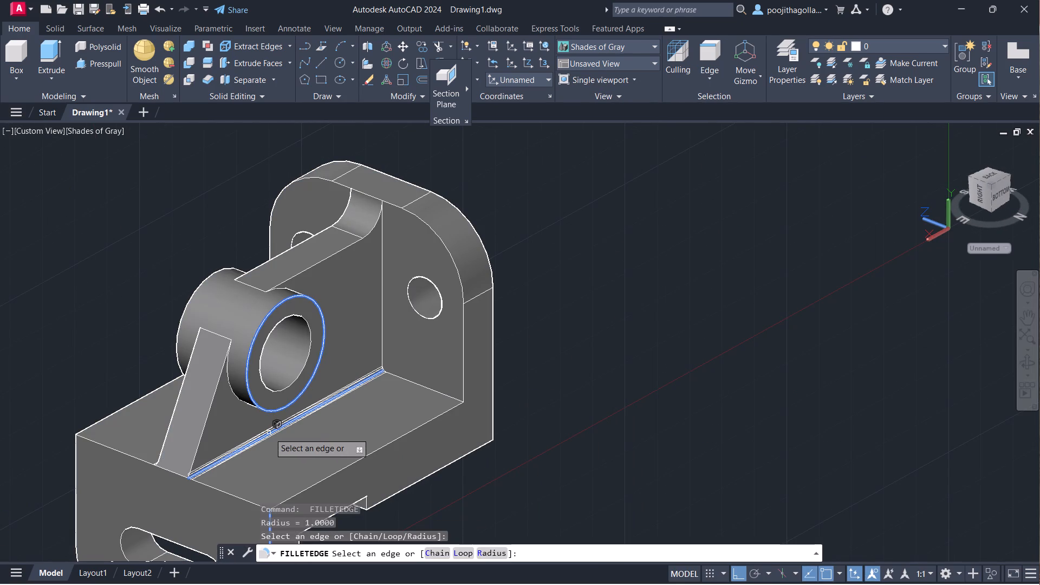
{"action": "key", "text": "Return"}
{"action": "key", "text": "Return"}
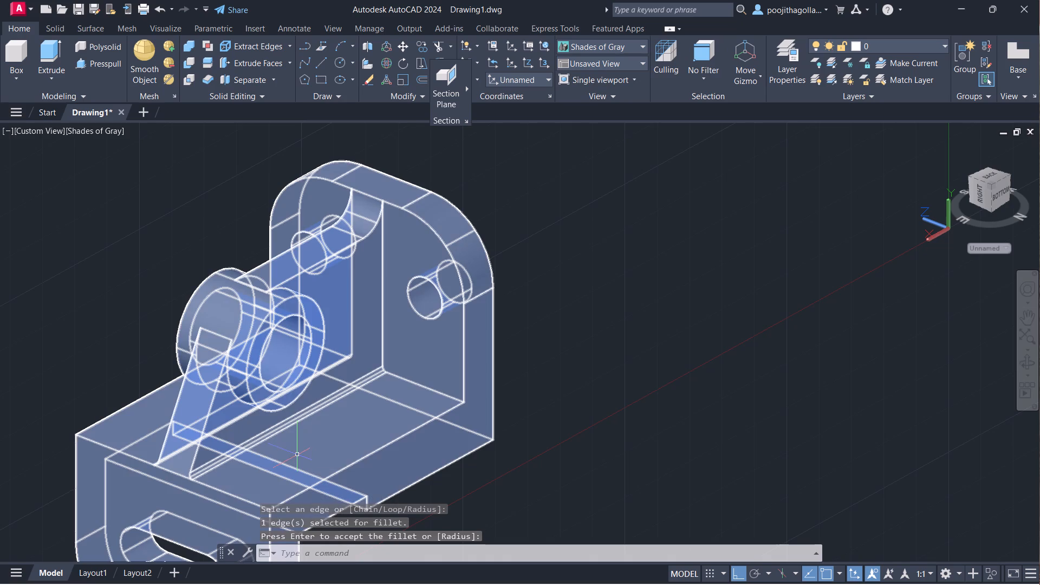
Examine the united bracket, including the filleted edges along the foot and end of the ring-boss plate.
{"action": "middle_click_drag", "start_coordinate": [297, 456], "coordinate": [512, 466], "text": "shift"}
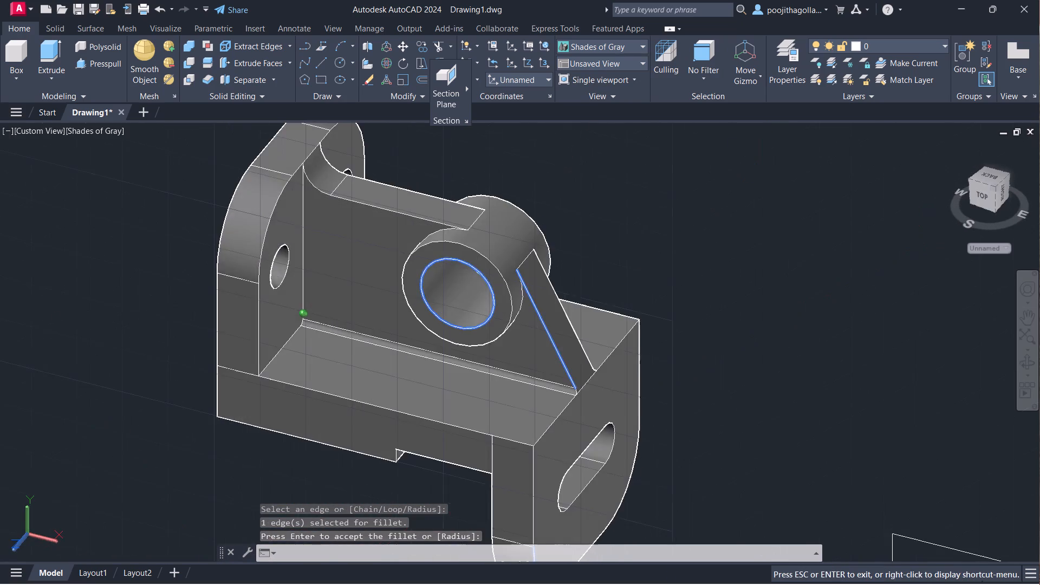
{"action": "middle_click_drag", "start_coordinate": [512, 466], "coordinate": [512, 465], "text": "shift"}
{"action": "scroll", "coordinate": [477, 400], "scroll_direction": "down", "scroll_amount": 1}
{"action": "middle_click_drag", "start_coordinate": [486, 406], "coordinate": [493, 442]}
{"action": "scroll", "coordinate": [489, 432], "scroll_direction": "up", "scroll_amount": 1}
{"action": "middle_click_drag", "start_coordinate": [489, 427], "coordinate": [479, 393]}
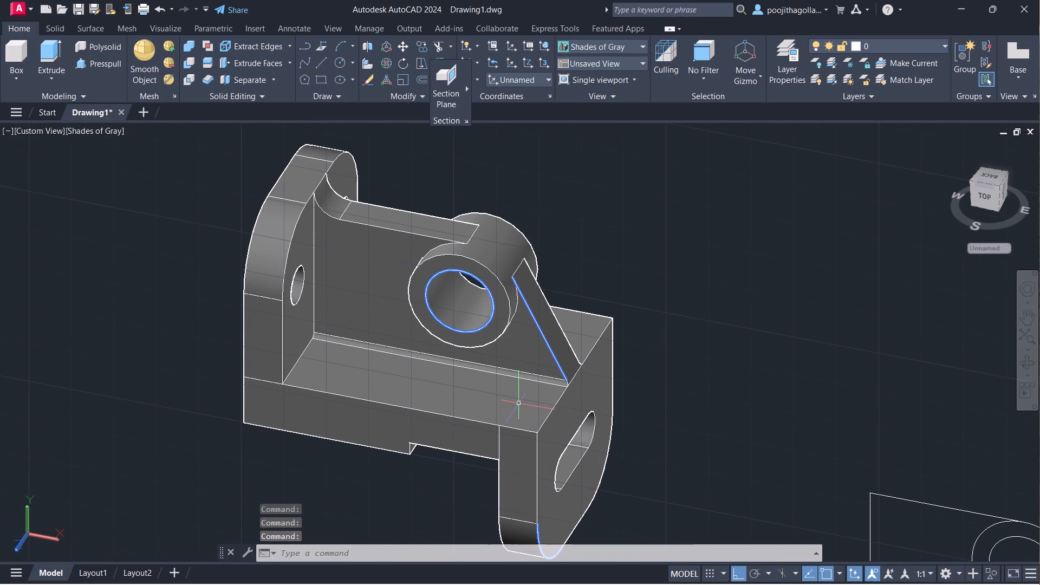
{"action": "scroll", "coordinate": [516, 399], "scroll_direction": "down", "scroll_amount": 1}
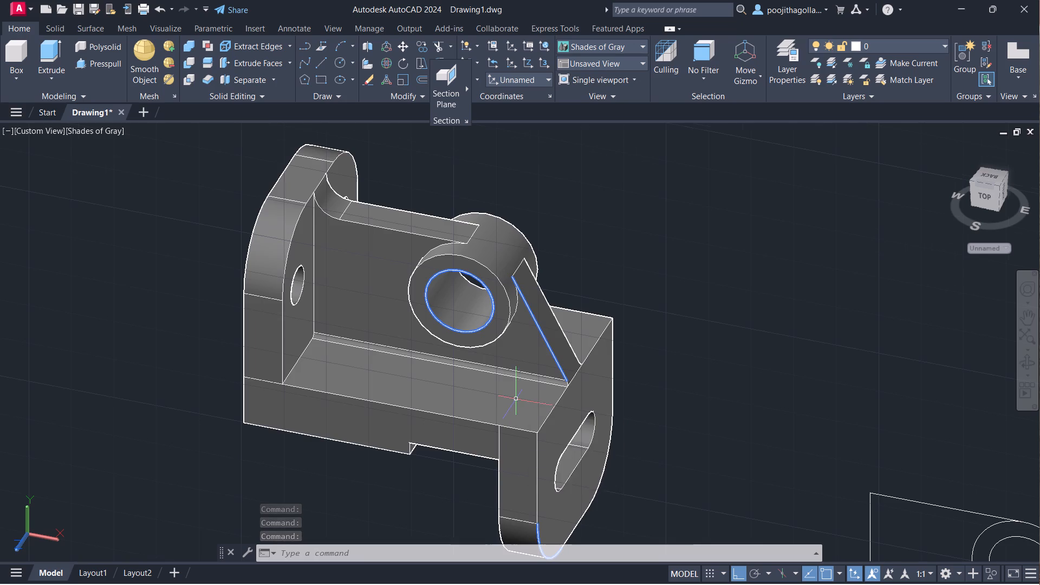
{"action": "middle_click_drag", "start_coordinate": [524, 398], "coordinate": [505, 370]}
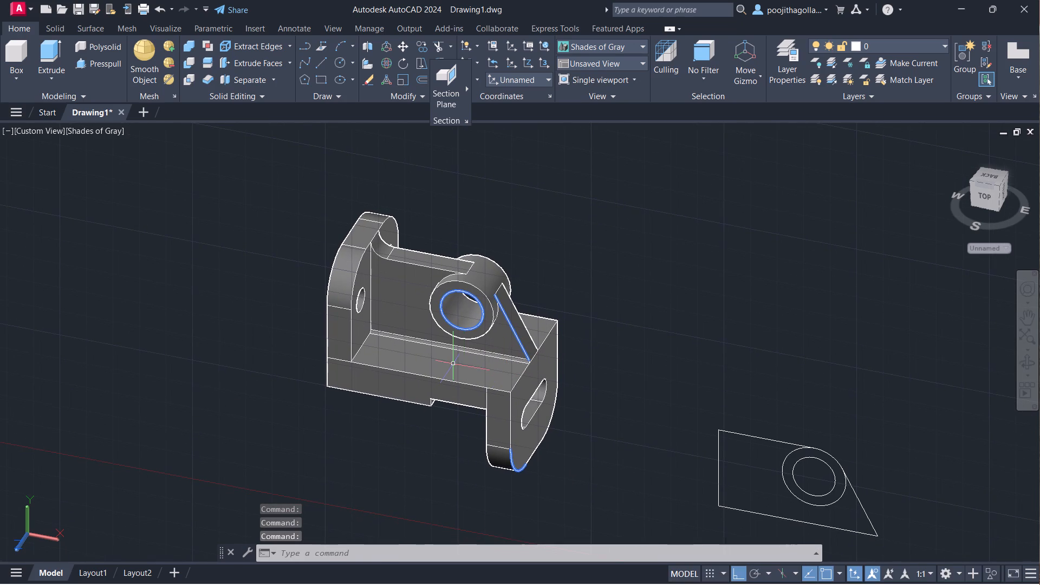
{"action": "scroll", "coordinate": [453, 362], "scroll_direction": "up", "scroll_amount": 1}
{"action": "middle_click_drag", "start_coordinate": [463, 365], "coordinate": [473, 376]}
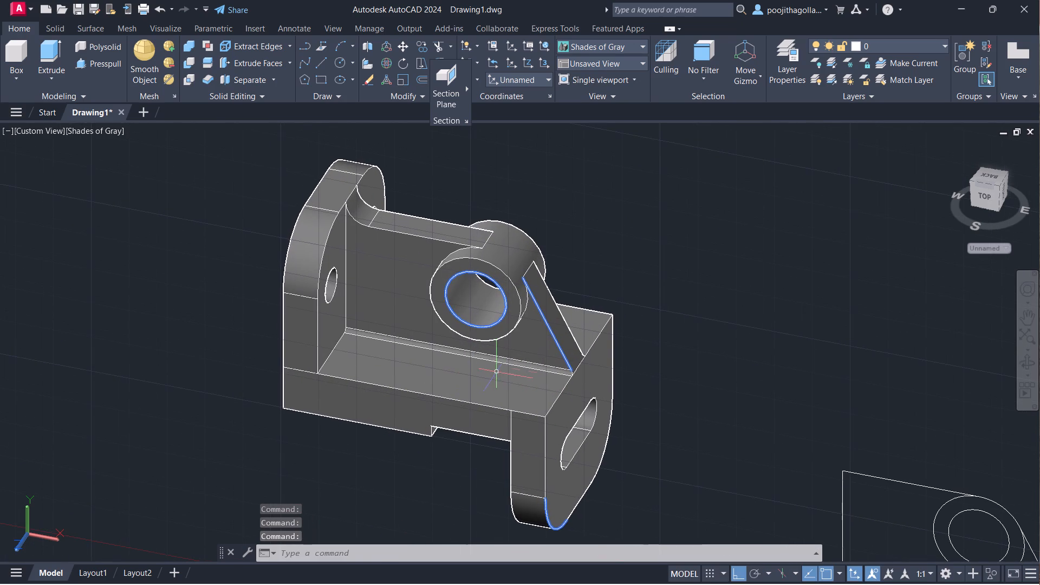
{"action": "middle_click_drag", "start_coordinate": [520, 357], "coordinate": [505, 363]}
{"action": "scroll", "coordinate": [503, 366], "scroll_direction": "down", "scroll_amount": 1}
{"action": "middle_click_drag", "start_coordinate": [503, 368], "coordinate": [516, 395]}
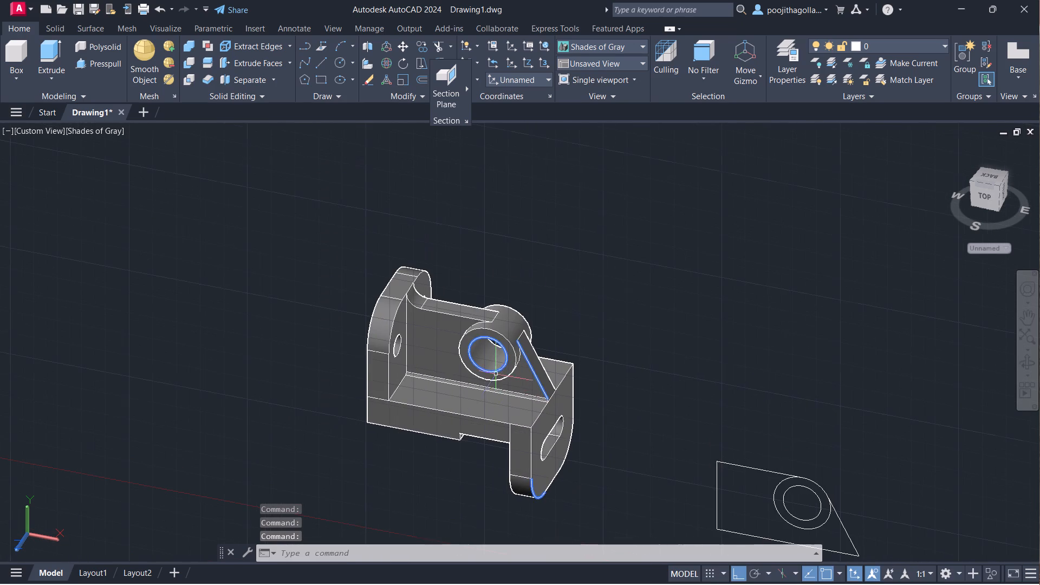
{"action": "scroll", "coordinate": [496, 374], "scroll_direction": "up", "scroll_amount": 1}
{"action": "middle_click_drag", "start_coordinate": [523, 375], "coordinate": [524, 375]}
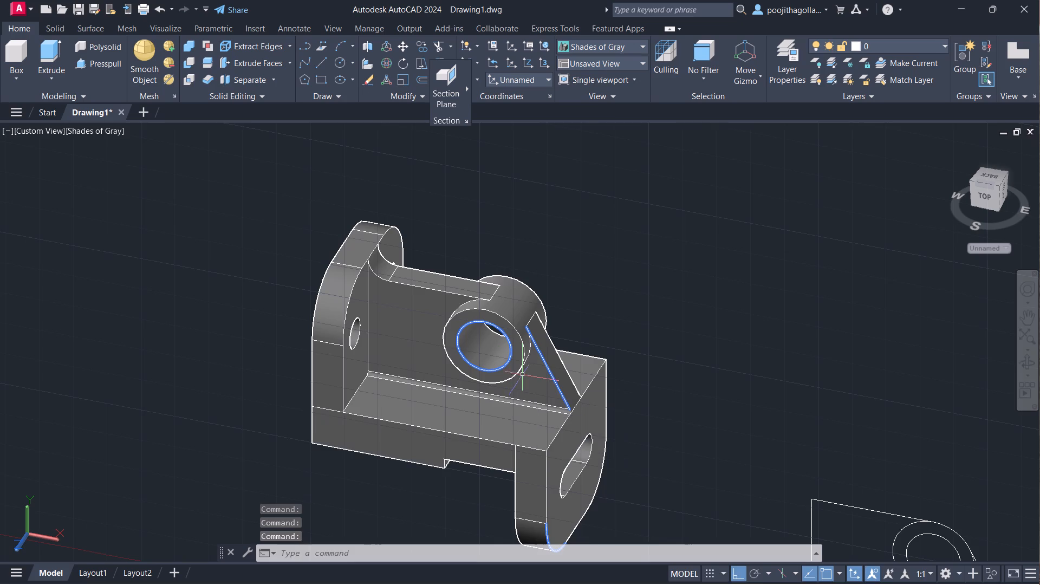
{"action": "middle_click_drag", "start_coordinate": [524, 375], "coordinate": [509, 342]}
{"action": "scroll", "coordinate": [509, 342], "scroll_direction": "down", "scroll_amount": 1}
{"action": "scroll", "coordinate": [438, 359], "scroll_direction": "up", "scroll_amount": 1}
{"action": "middle_click_drag", "start_coordinate": [438, 359], "coordinate": [420, 333]}
{"action": "scroll", "coordinate": [438, 357], "scroll_direction": "up", "scroll_amount": 1}
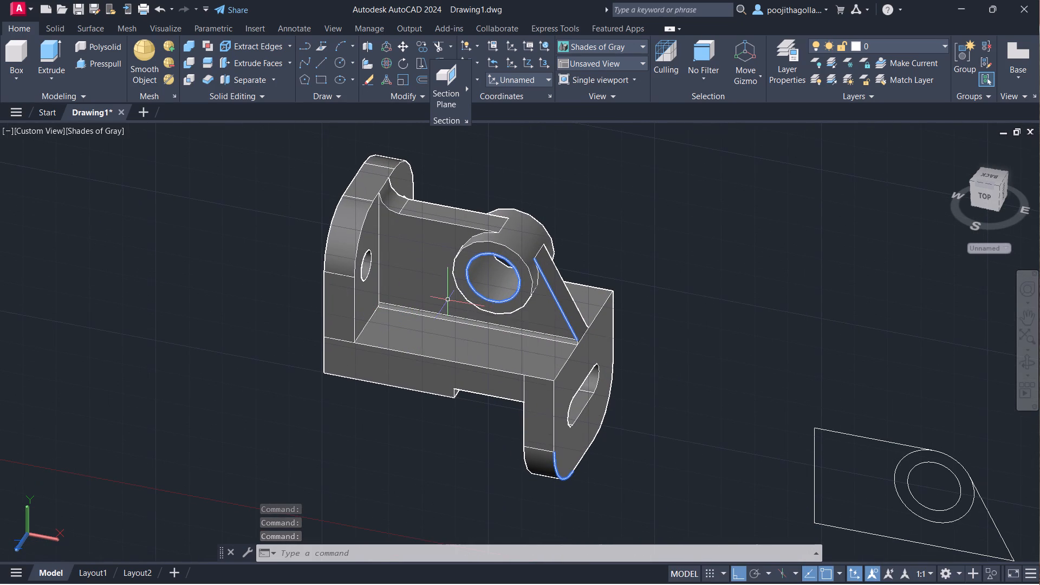
{"action": "scroll", "coordinate": [448, 300], "scroll_direction": "down", "scroll_amount": 1}
{"action": "scroll", "coordinate": [441, 304], "scroll_direction": "up", "scroll_amount": 2}
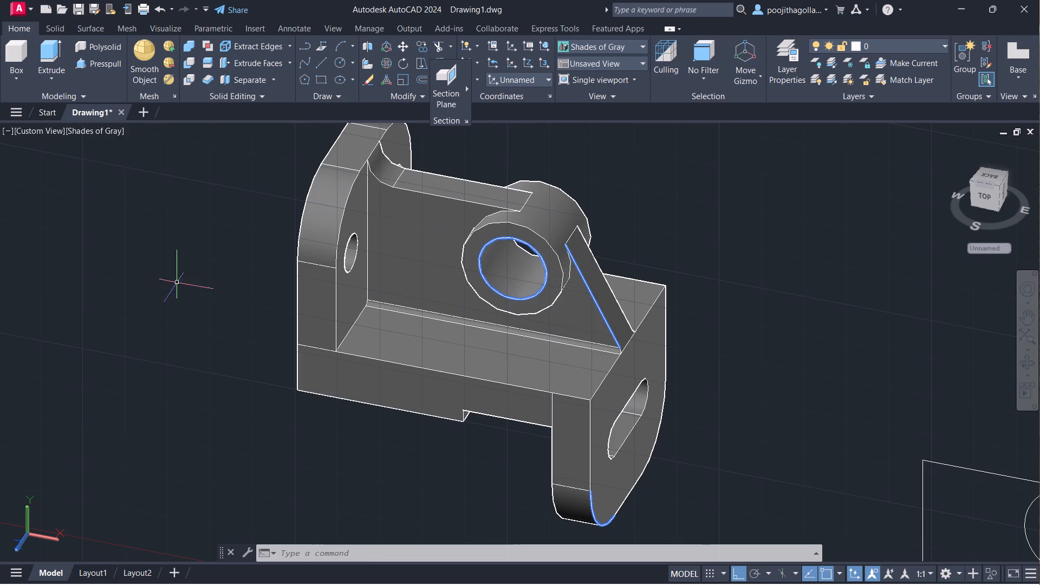
Erase the leftover slotted, plain rounded and ring-boss flat profiles lying around the finished bracket.
{"action": "scroll", "coordinate": [838, 339], "scroll_direction": "down", "scroll_amount": 2}
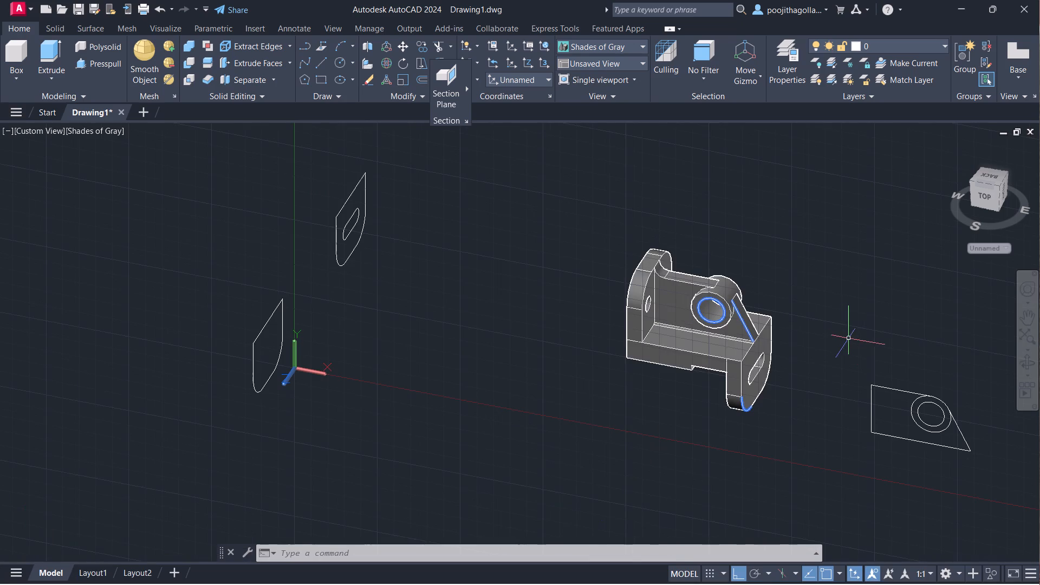
{"action": "middle_click_drag", "start_coordinate": [872, 364], "coordinate": [762, 286]}
{"action": "scroll", "coordinate": [815, 285], "scroll_direction": "up", "scroll_amount": 2}
{"action": "middle_click_drag", "start_coordinate": [829, 303], "coordinate": [799, 279]}
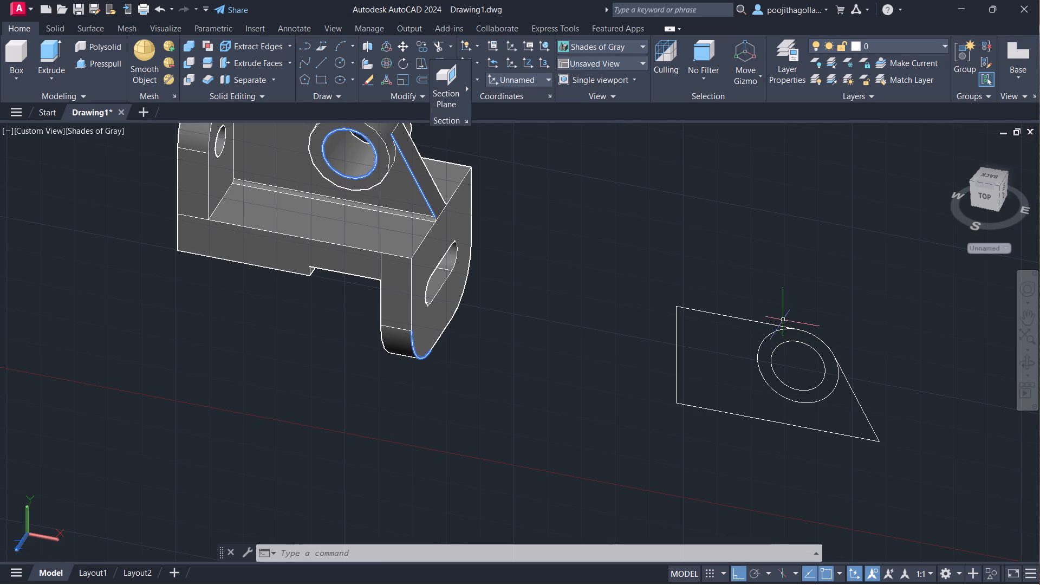
{"action": "scroll", "coordinate": [785, 313], "scroll_direction": "down", "scroll_amount": 1}
{"action": "middle_click_drag", "start_coordinate": [787, 318], "coordinate": [813, 278]}
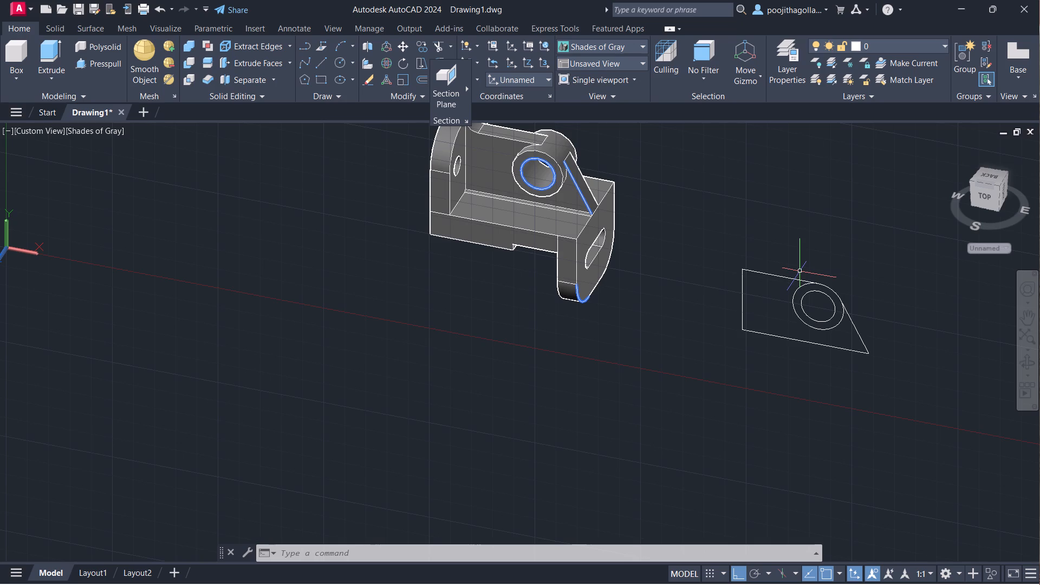
{"action": "scroll", "coordinate": [834, 311], "scroll_direction": "up", "scroll_amount": 1}
{"action": "scroll", "coordinate": [749, 329], "scroll_direction": "down", "scroll_amount": 1}
{"action": "scroll", "coordinate": [622, 312], "scroll_direction": "down", "scroll_amount": 1}
{"action": "middle_click_drag", "start_coordinate": [616, 316], "coordinate": [624, 355]}
{"action": "left_click", "coordinate": [404, 175]}
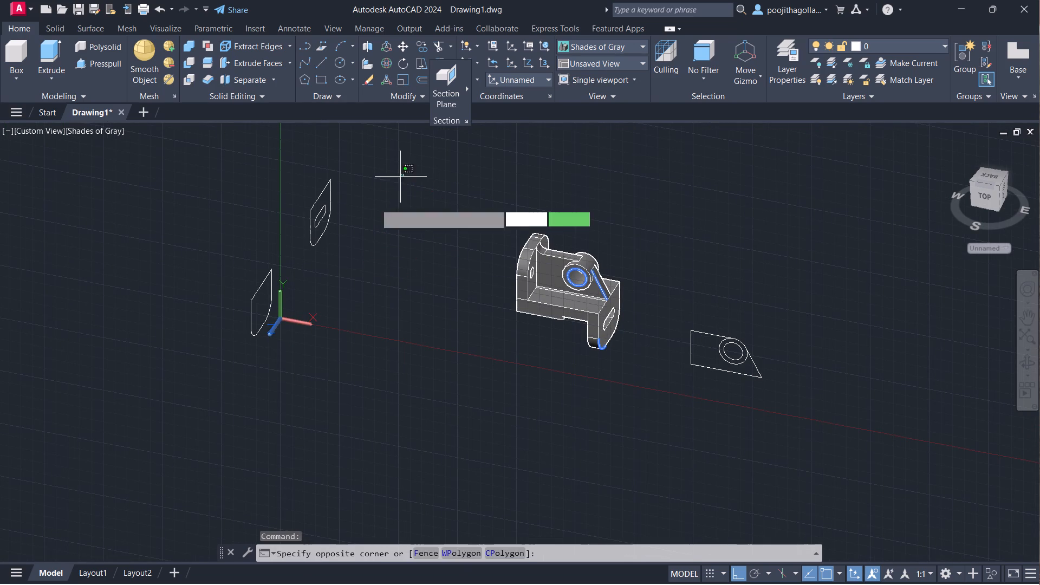
{"action": "left_click", "coordinate": [201, 320]}
{"action": "key", "text": "Delete"}
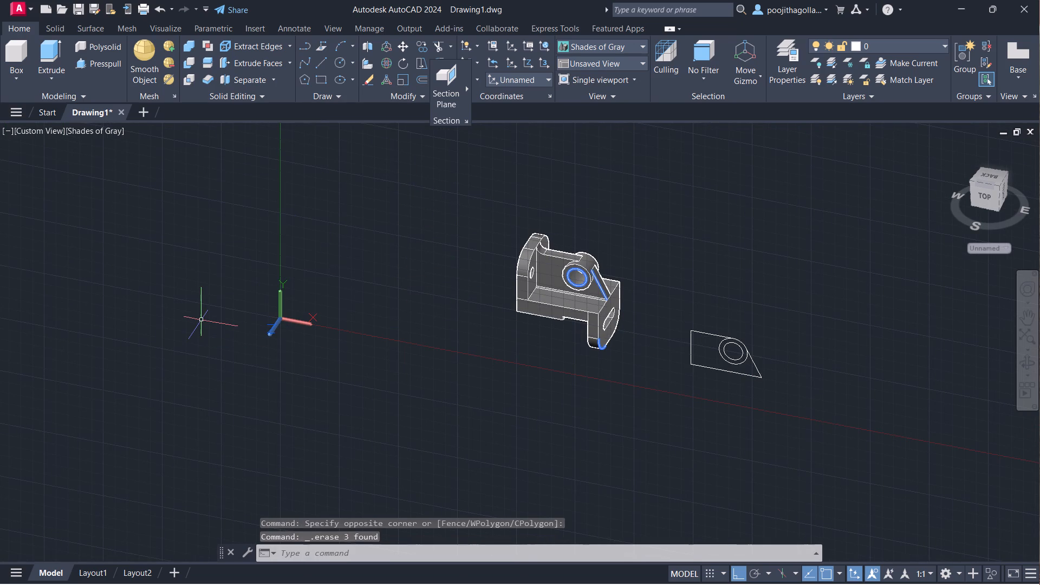
{"action": "left_click_drag", "start_coordinate": [815, 325], "coordinate": [807, 327]}
{"action": "left_click", "coordinate": [687, 364]}
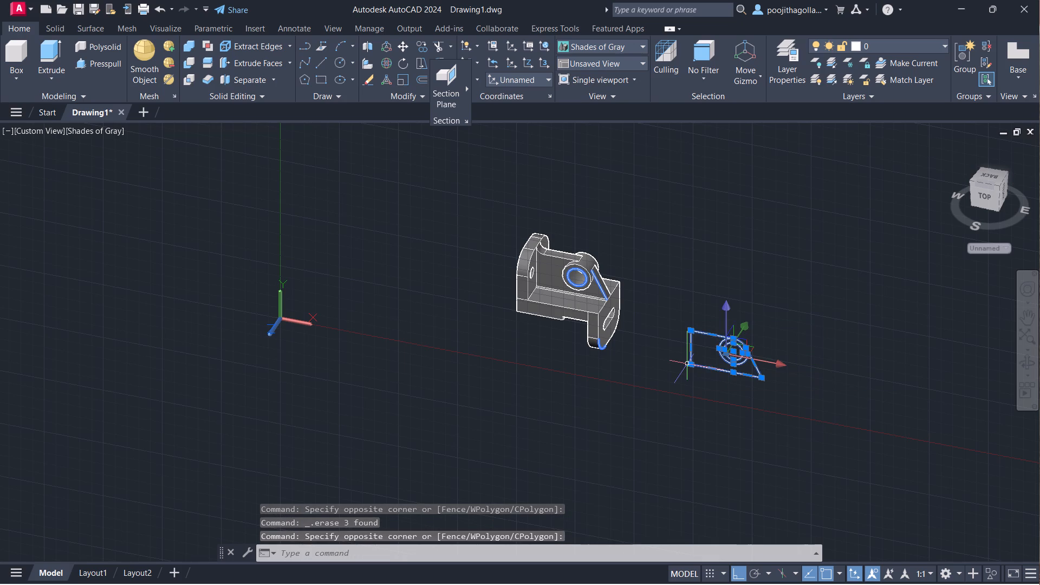
{"action": "key", "text": "Delete"}
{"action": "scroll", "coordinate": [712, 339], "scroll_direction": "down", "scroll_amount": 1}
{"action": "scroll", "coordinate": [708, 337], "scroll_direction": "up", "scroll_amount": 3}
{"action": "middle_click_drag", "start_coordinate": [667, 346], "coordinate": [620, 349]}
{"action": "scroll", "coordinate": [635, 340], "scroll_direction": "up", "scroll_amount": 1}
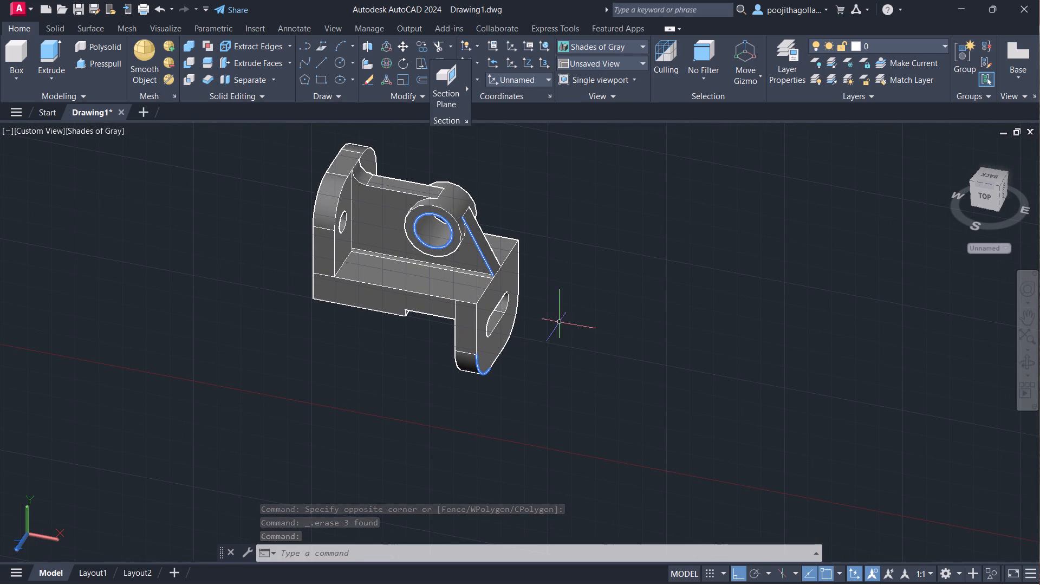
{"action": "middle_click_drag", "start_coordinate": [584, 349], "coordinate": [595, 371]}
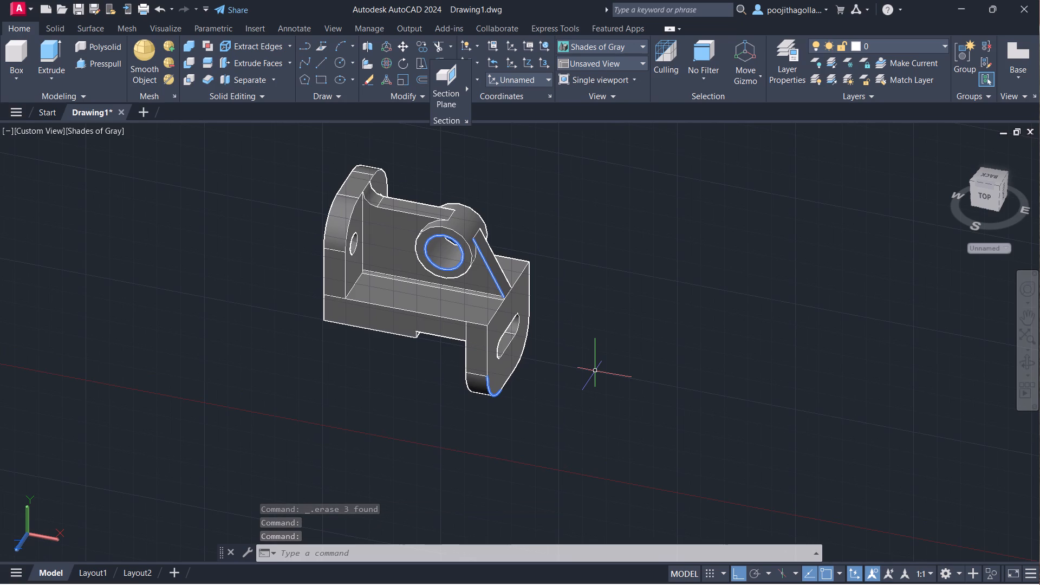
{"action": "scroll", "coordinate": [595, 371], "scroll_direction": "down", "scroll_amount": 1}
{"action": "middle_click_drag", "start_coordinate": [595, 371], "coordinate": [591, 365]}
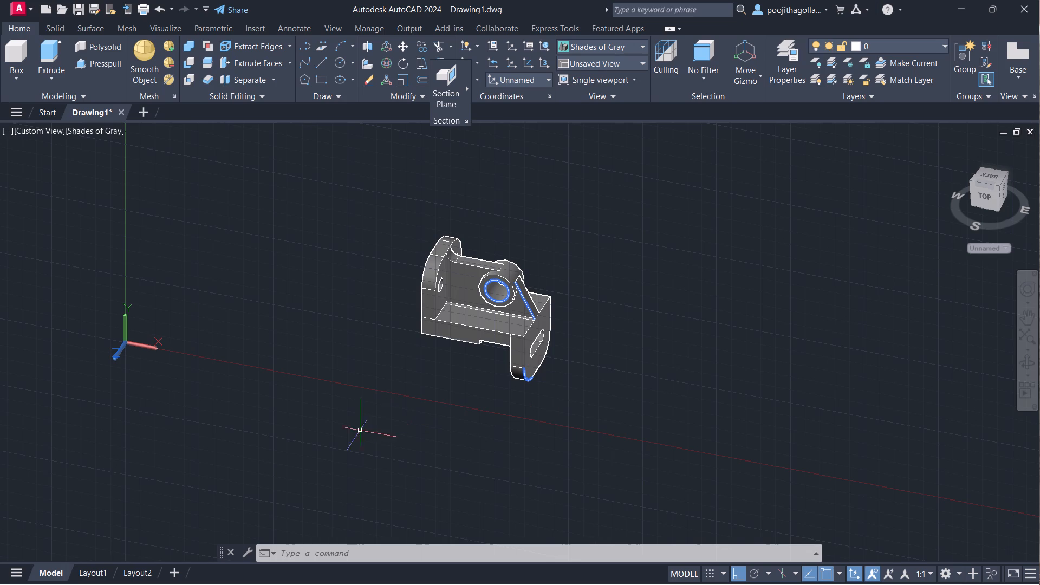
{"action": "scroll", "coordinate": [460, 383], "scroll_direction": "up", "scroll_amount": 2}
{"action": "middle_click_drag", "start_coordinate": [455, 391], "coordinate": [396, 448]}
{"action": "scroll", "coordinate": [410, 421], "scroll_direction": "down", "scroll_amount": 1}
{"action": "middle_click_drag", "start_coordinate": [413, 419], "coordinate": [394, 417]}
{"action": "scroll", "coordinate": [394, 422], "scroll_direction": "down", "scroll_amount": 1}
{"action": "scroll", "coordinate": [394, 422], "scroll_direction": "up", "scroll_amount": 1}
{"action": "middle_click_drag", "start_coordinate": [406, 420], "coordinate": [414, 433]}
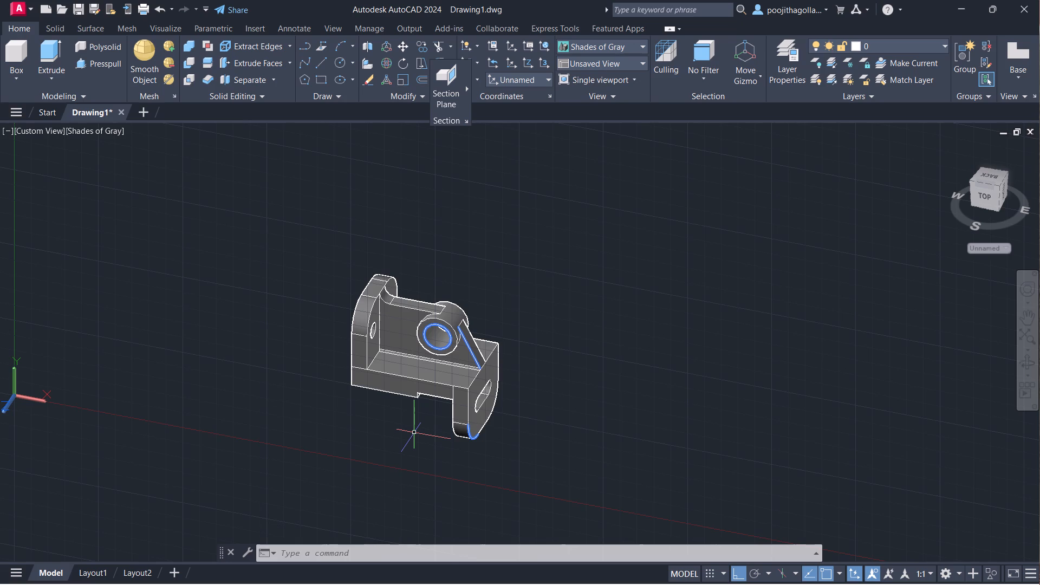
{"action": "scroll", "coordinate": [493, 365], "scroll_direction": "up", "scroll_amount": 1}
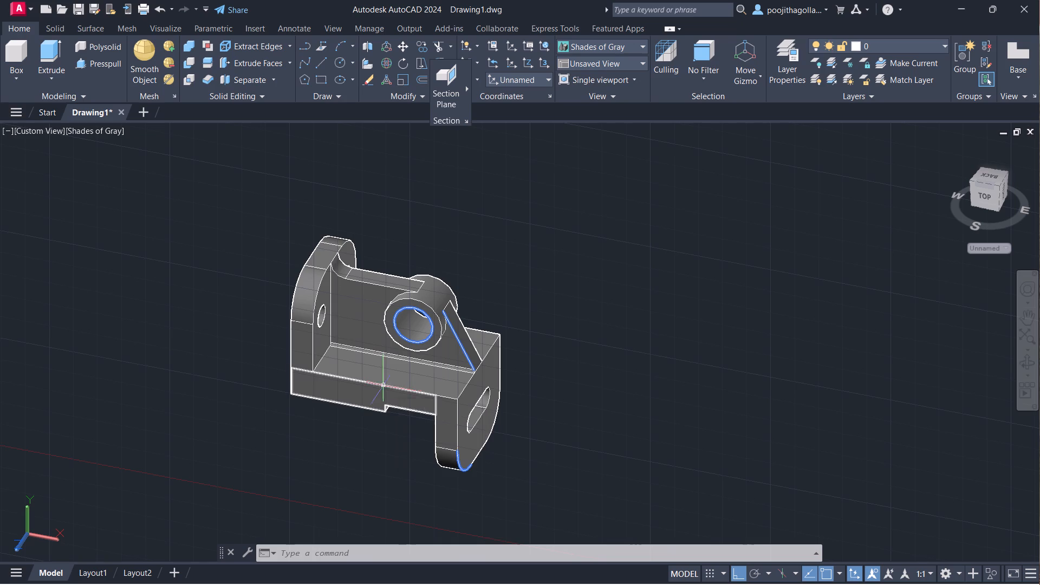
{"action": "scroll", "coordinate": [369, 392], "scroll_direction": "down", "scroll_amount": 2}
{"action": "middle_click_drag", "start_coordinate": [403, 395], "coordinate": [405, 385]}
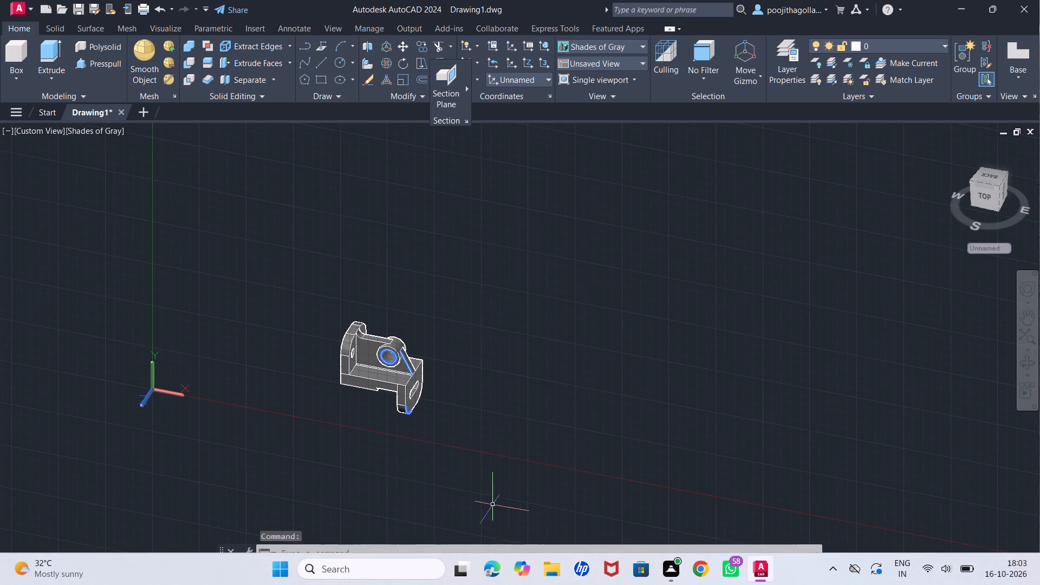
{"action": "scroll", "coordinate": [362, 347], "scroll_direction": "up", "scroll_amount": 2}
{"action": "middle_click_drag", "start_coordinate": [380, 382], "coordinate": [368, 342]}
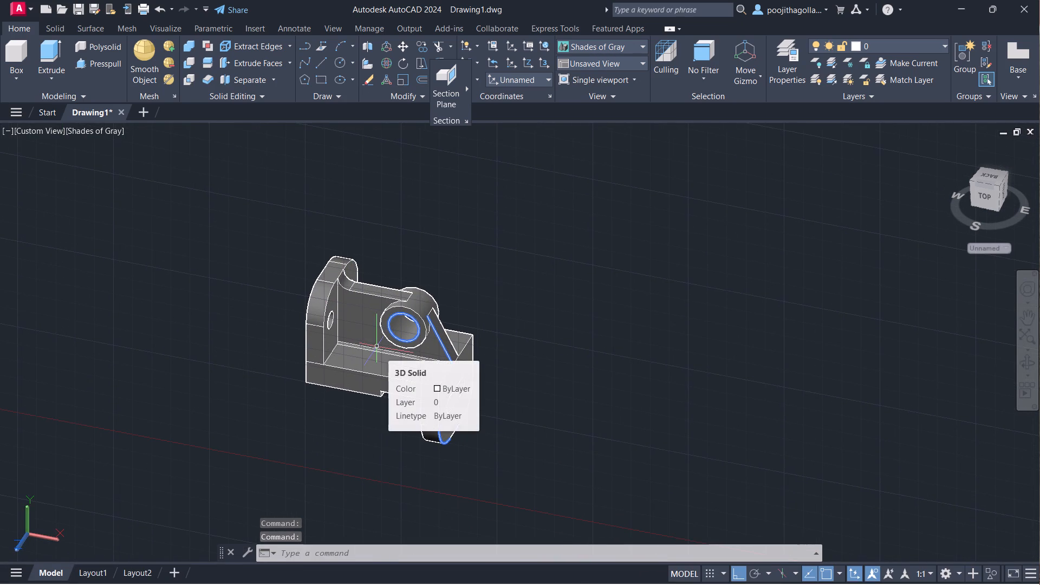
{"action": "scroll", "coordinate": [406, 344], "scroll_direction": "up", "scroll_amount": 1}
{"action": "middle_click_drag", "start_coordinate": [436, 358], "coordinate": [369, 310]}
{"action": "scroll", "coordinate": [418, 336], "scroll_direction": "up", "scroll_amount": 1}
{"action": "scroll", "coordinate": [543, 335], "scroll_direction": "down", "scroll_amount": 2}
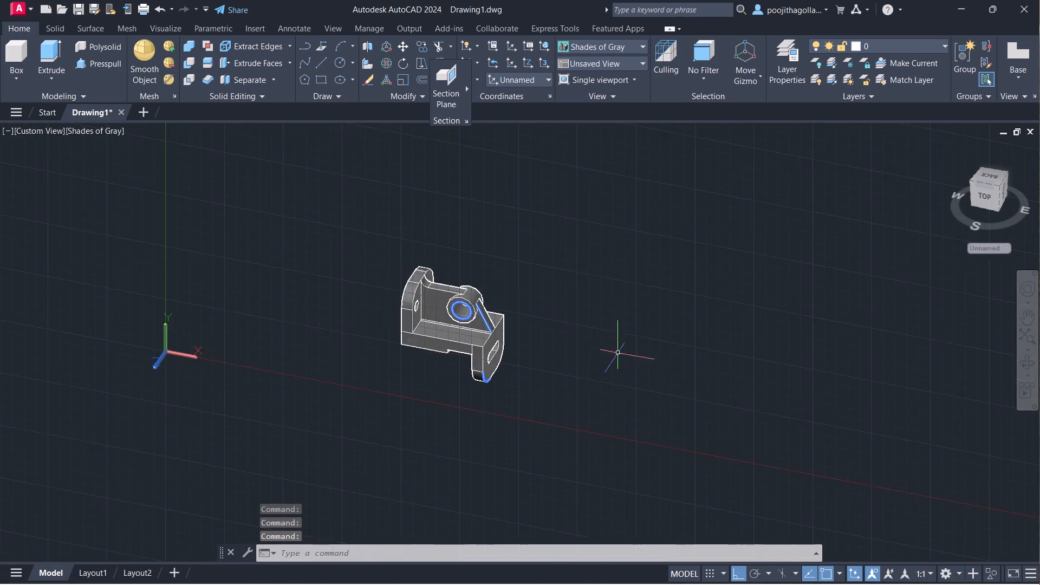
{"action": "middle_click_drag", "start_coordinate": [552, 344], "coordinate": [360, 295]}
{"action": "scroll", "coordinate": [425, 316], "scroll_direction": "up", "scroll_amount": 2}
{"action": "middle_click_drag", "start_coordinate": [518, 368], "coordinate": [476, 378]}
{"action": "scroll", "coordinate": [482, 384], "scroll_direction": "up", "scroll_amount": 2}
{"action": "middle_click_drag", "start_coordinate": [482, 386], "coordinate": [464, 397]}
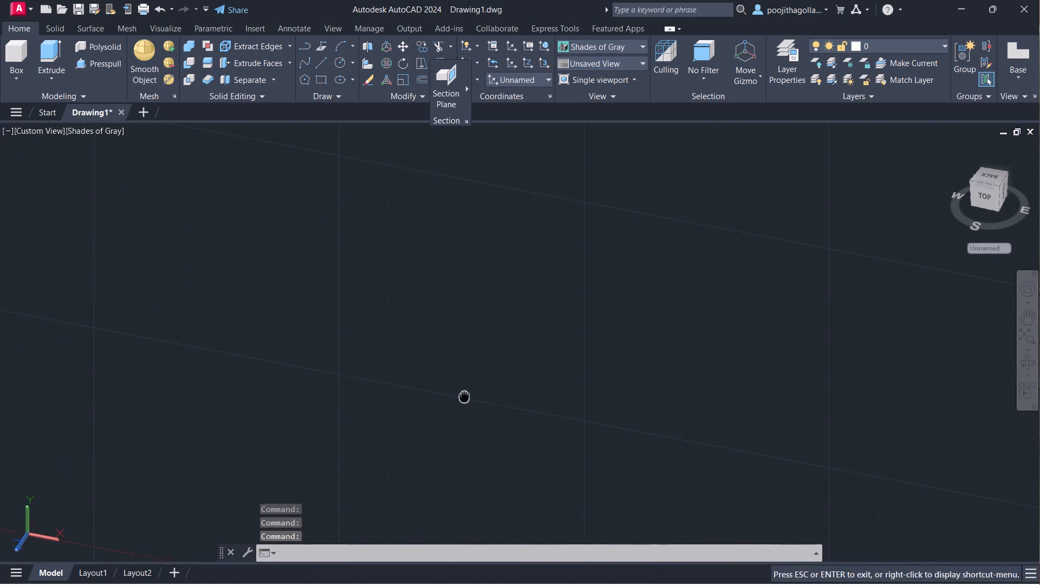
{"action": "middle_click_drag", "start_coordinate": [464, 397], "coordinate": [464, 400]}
Switch to the Top preset view, leaving empty space beside the bracket for a new profile.
{"action": "left_click", "coordinate": [41, 136]}
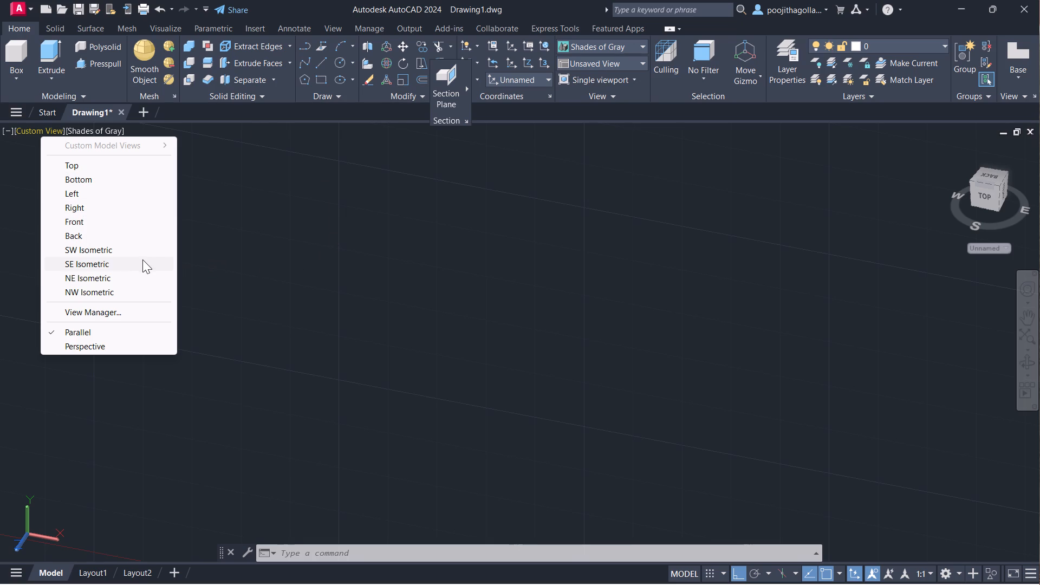
{"action": "left_click", "coordinate": [92, 167]}
{"action": "scroll", "coordinate": [620, 312], "scroll_direction": "down", "scroll_amount": 1}
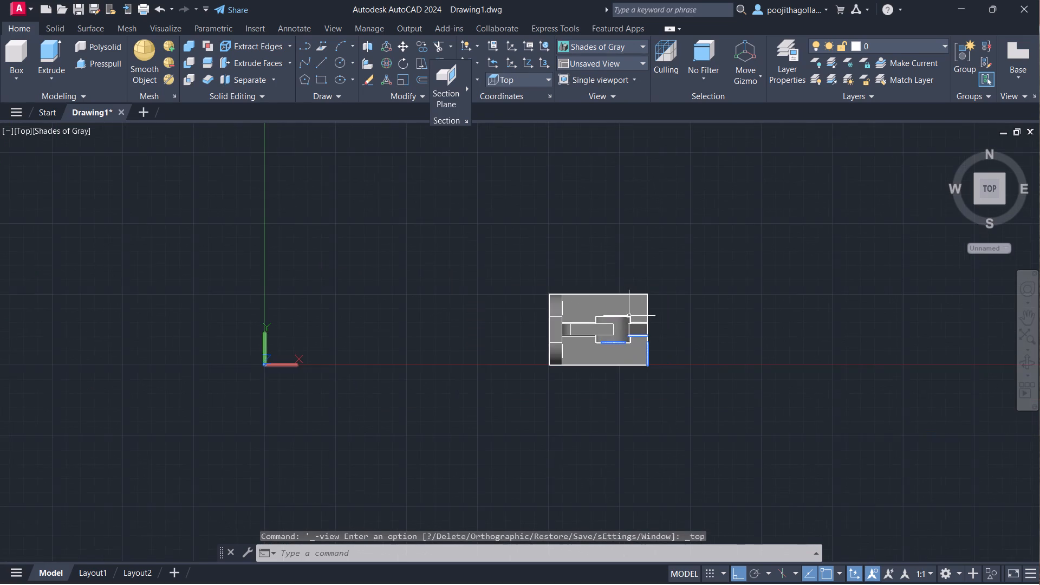
{"action": "middle_click_drag", "start_coordinate": [783, 342], "coordinate": [501, 277]}
{"action": "scroll", "coordinate": [524, 274], "scroll_direction": "up", "scroll_amount": 2}
{"action": "middle_click_drag", "start_coordinate": [543, 273], "coordinate": [439, 332]}
{"action": "scroll", "coordinate": [434, 327], "scroll_direction": "up", "scroll_amount": 1}
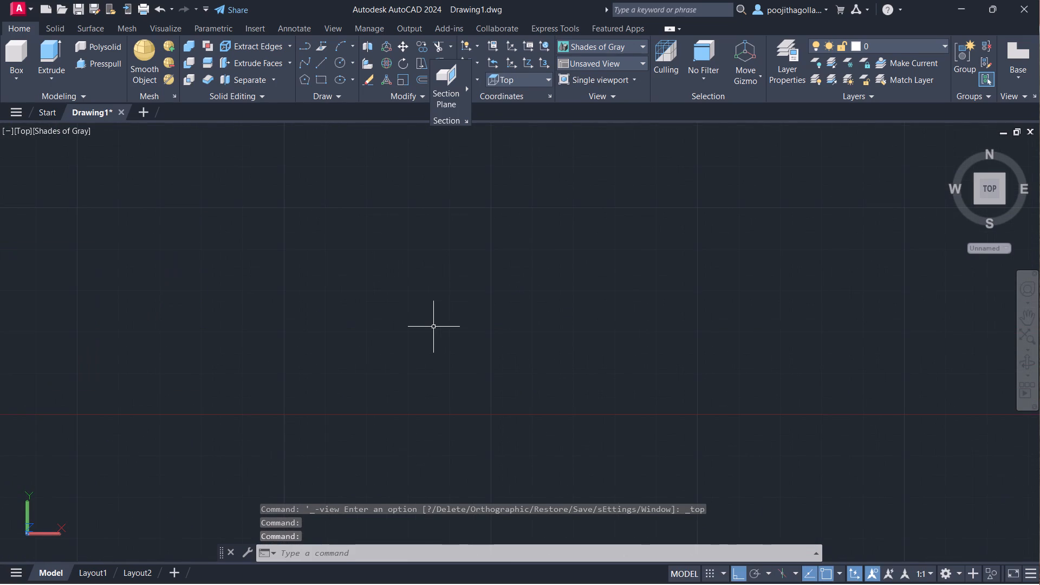
Draw a closed rectangle from lines, 72 long and 50 high, in the empty space beside the bracket.
{"action": "key", "text": "l"}
{"action": "key", "text": "Return"}
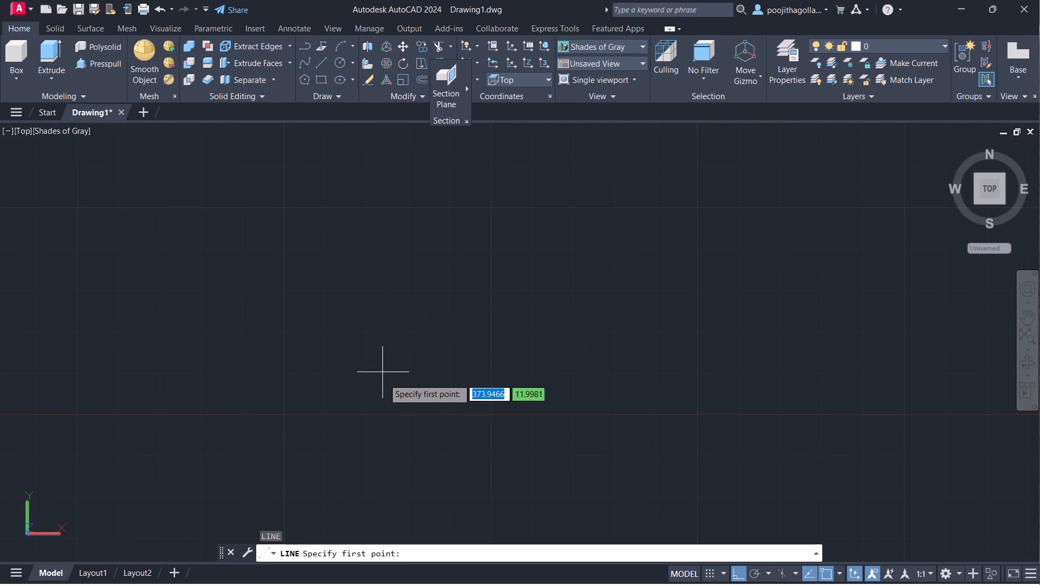
{"action": "left_click", "coordinate": [389, 420]}
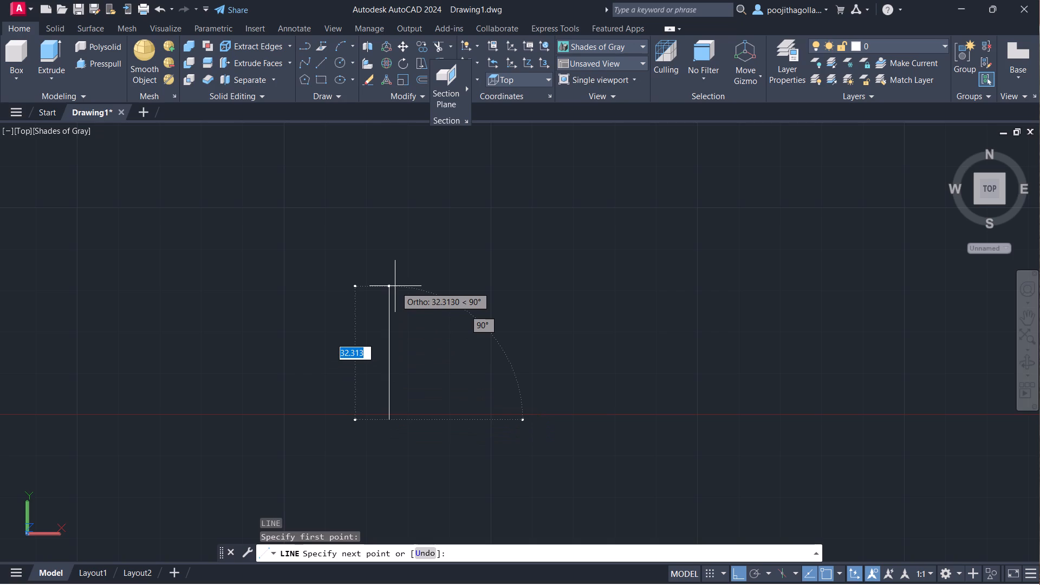
{"action": "type", "text": "50"}
{"action": "key", "text": "Return"}
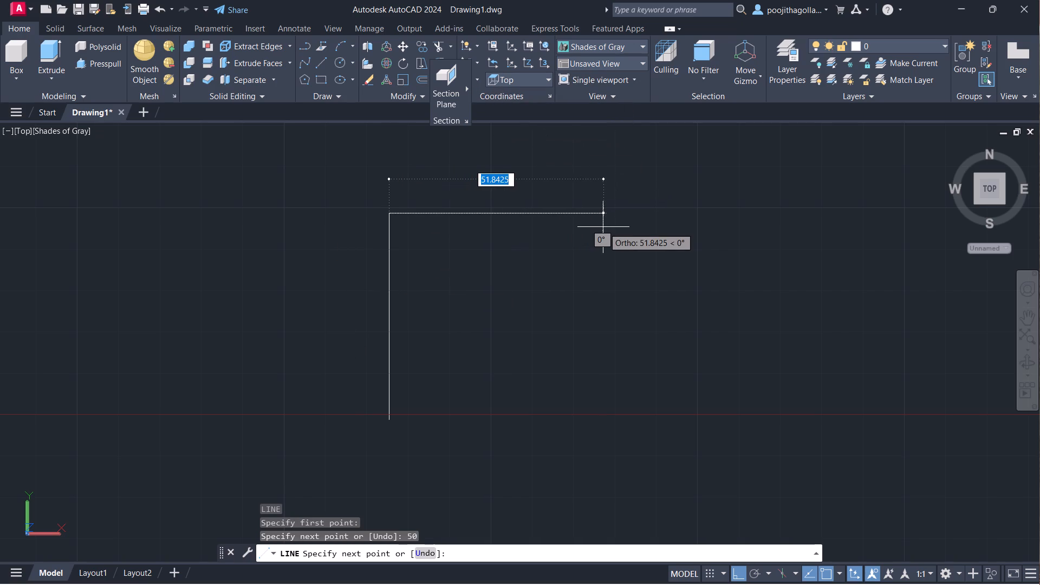
{"action": "middle_click_drag", "start_coordinate": [603, 227], "coordinate": [541, 222]}
{"action": "scroll", "coordinate": [603, 227], "scroll_direction": "up", "scroll_amount": 1}
{"action": "scroll", "coordinate": [541, 222], "scroll_direction": "down", "scroll_amount": 1}
{"action": "middle_click_drag", "start_coordinate": [541, 224], "coordinate": [516, 235]}
{"action": "scroll", "coordinate": [521, 234], "scroll_direction": "up", "scroll_amount": 1}
{"action": "middle_click_drag", "start_coordinate": [523, 234], "coordinate": [515, 244]}
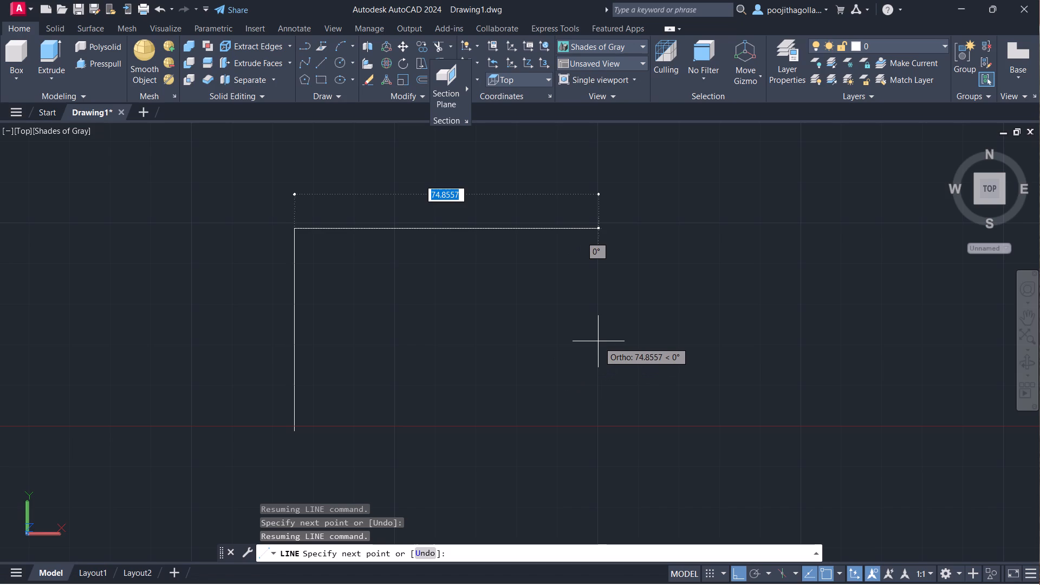
{"action": "type", "text": "72"}
{"action": "key", "text": "Return"}
{"action": "middle_click_drag", "start_coordinate": [599, 342], "coordinate": [581, 275]}
{"action": "scroll", "coordinate": [580, 276], "scroll_direction": "down", "scroll_amount": 1}
{"action": "middle_click_drag", "start_coordinate": [577, 285], "coordinate": [568, 319]}
{"action": "scroll", "coordinate": [567, 320], "scroll_direction": "up", "scroll_amount": 1}
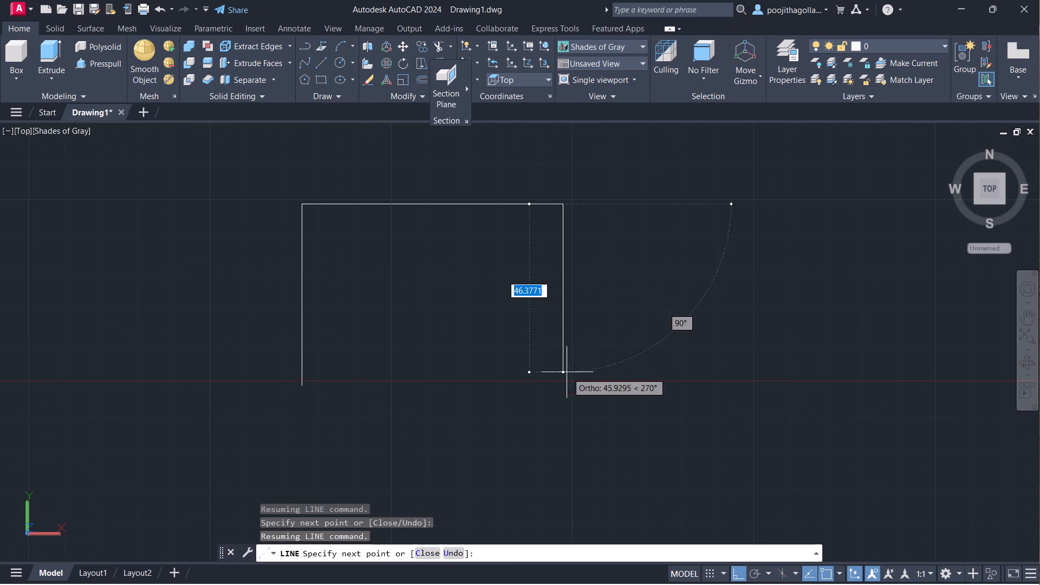
{"action": "type", "text": "50"}
{"action": "key", "text": "Return"}
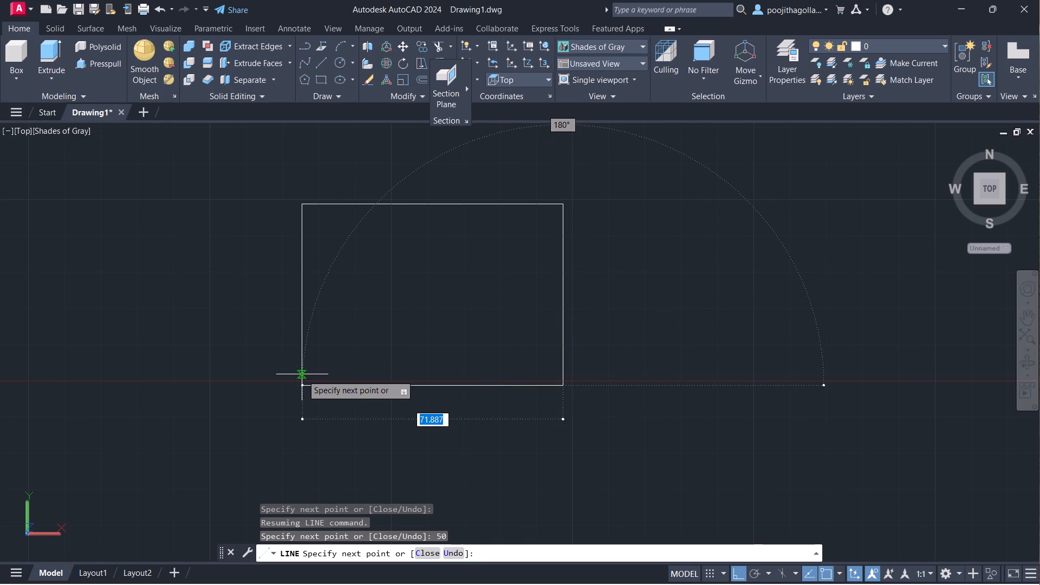
{"action": "scroll", "coordinate": [302, 383], "scroll_direction": "up", "scroll_amount": 3}
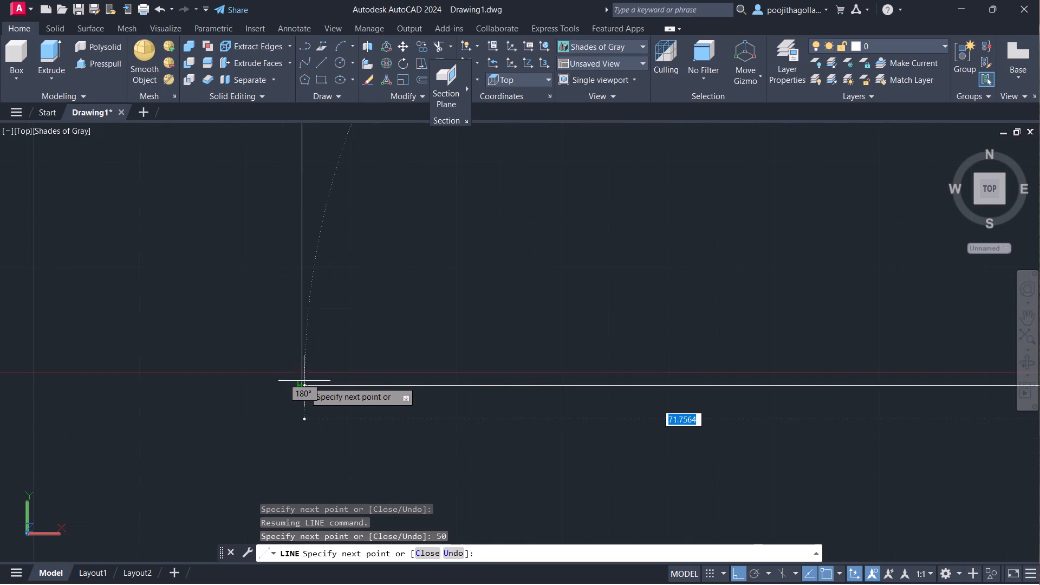
{"action": "left_click", "coordinate": [302, 386]}
{"action": "key", "text": "Escape"}
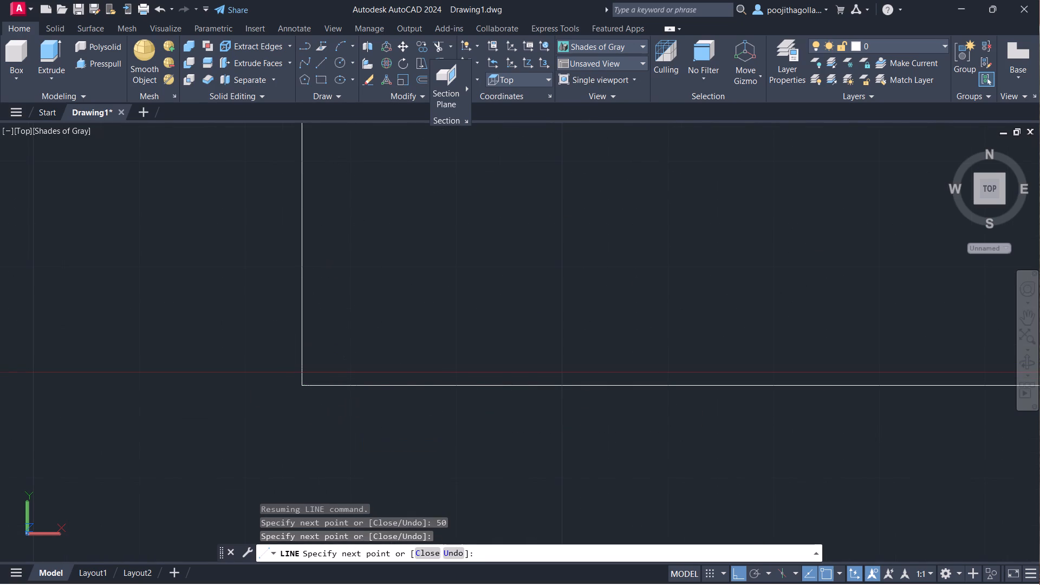
Draw a circle of radius 25 centred on the midpoint of the rectangle's right edge.
{"action": "scroll", "coordinate": [409, 374], "scroll_direction": "down", "scroll_amount": 3}
{"action": "middle_click_drag", "start_coordinate": [518, 370], "coordinate": [453, 388]}
{"action": "scroll", "coordinate": [446, 378], "scroll_direction": "up", "scroll_amount": 2}
{"action": "middle_click_drag", "start_coordinate": [468, 372], "coordinate": [439, 369]}
{"action": "middle_click_drag", "start_coordinate": [459, 376], "coordinate": [450, 367]}
{"action": "middle_click_drag", "start_coordinate": [450, 367], "coordinate": [442, 372]}
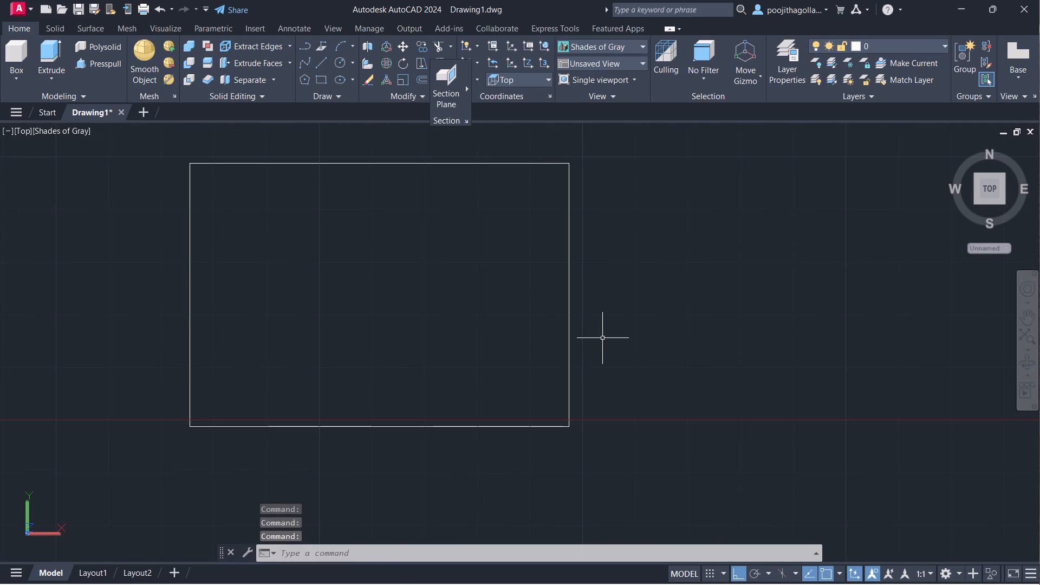
{"action": "key", "text": "c"}
{"action": "key", "text": "Return"}
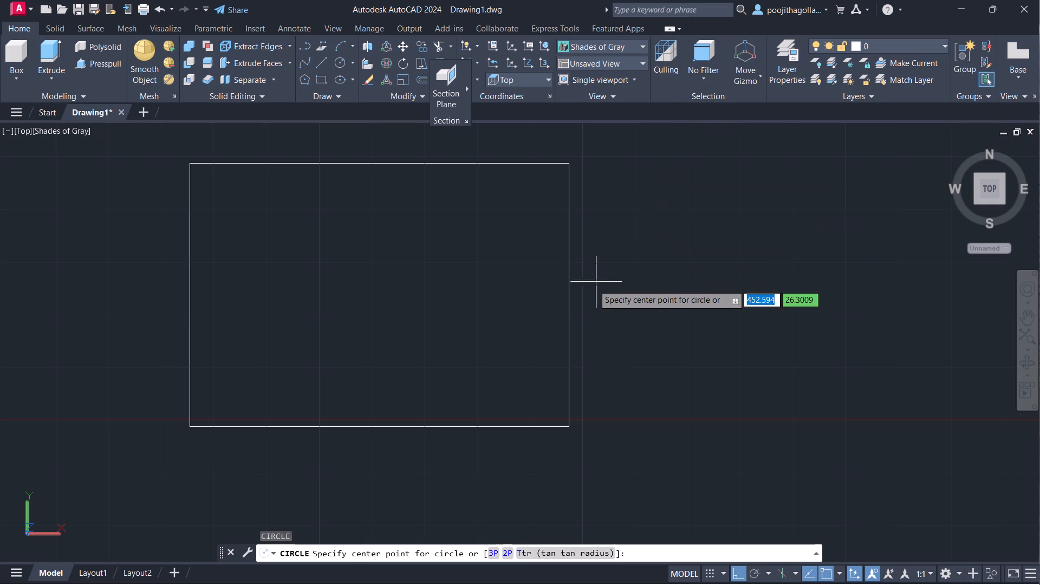
{"action": "left_click", "coordinate": [568, 297]}
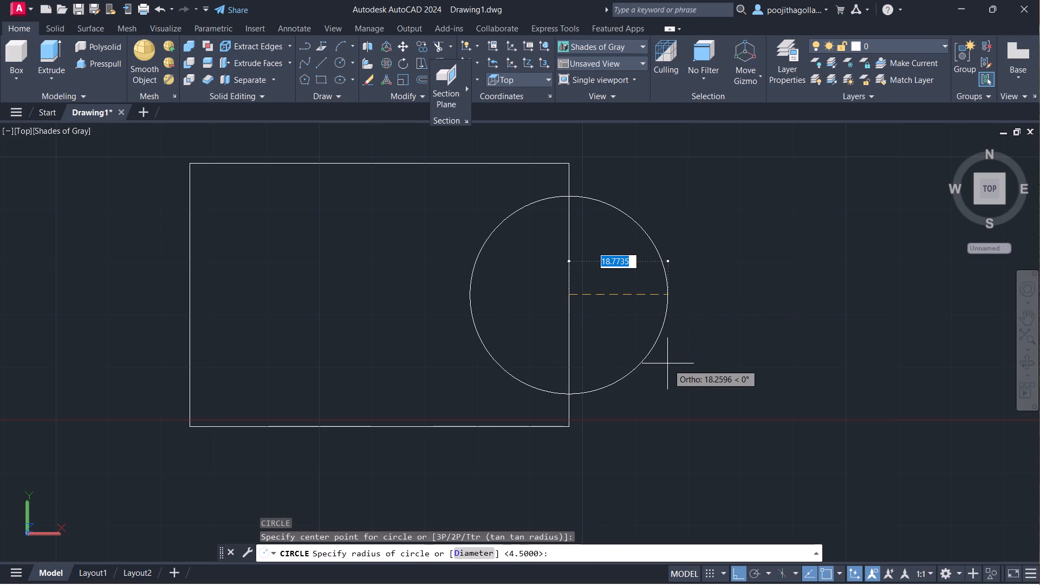
{"action": "type", "text": "25"}
{"action": "key", "text": "Return"}
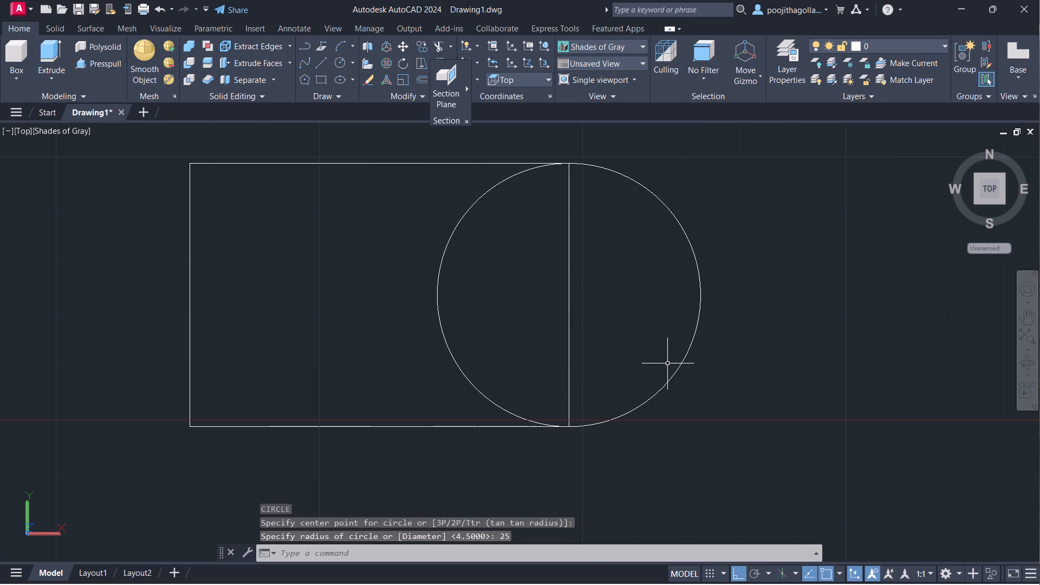
Trim away the rectangle's right edge and the inner half of the circle to leave a round-ended profile.
{"action": "middle_click_drag", "start_coordinate": [564, 341], "coordinate": [567, 300]}
{"action": "scroll", "coordinate": [565, 297], "scroll_direction": "down", "scroll_amount": 1}
{"action": "middle_click_drag", "start_coordinate": [563, 304], "coordinate": [563, 322]}
{"action": "key", "text": "r"}
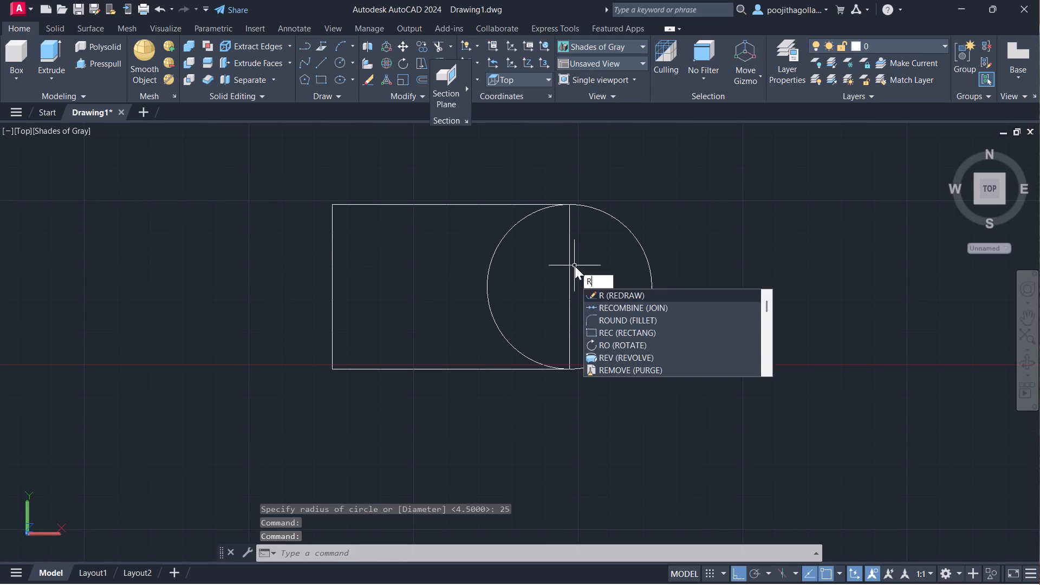
{"action": "key", "text": "Escape"}
{"action": "type", "text": "tr"}
{"action": "key", "text": "Return"}
{"action": "left_click_drag", "start_coordinate": [564, 265], "coordinate": [567, 269]}
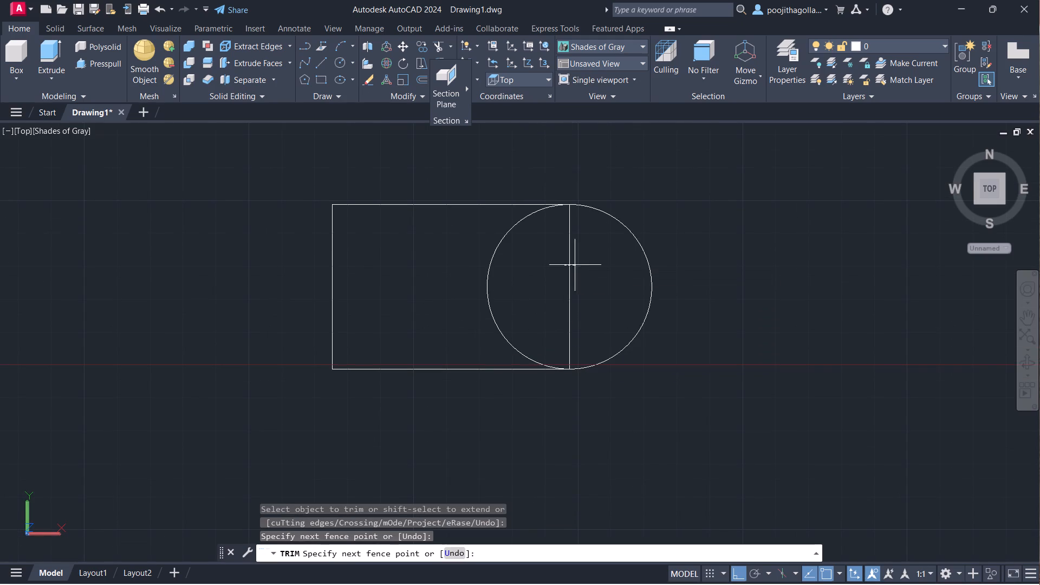
{"action": "left_click_drag", "start_coordinate": [567, 269], "coordinate": [457, 301]}
{"action": "scroll", "coordinate": [474, 296], "scroll_direction": "down", "scroll_amount": 1}
{"action": "middle_click", "coordinate": [478, 294]}
{"action": "scroll", "coordinate": [478, 294], "scroll_direction": "up", "scroll_amount": 2}
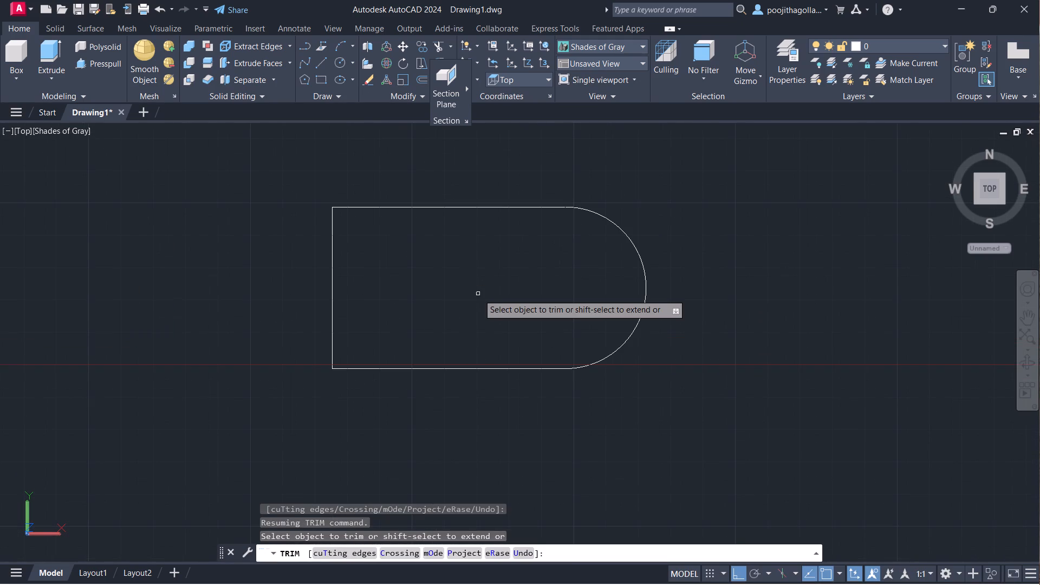
{"action": "key", "text": "Escape"}
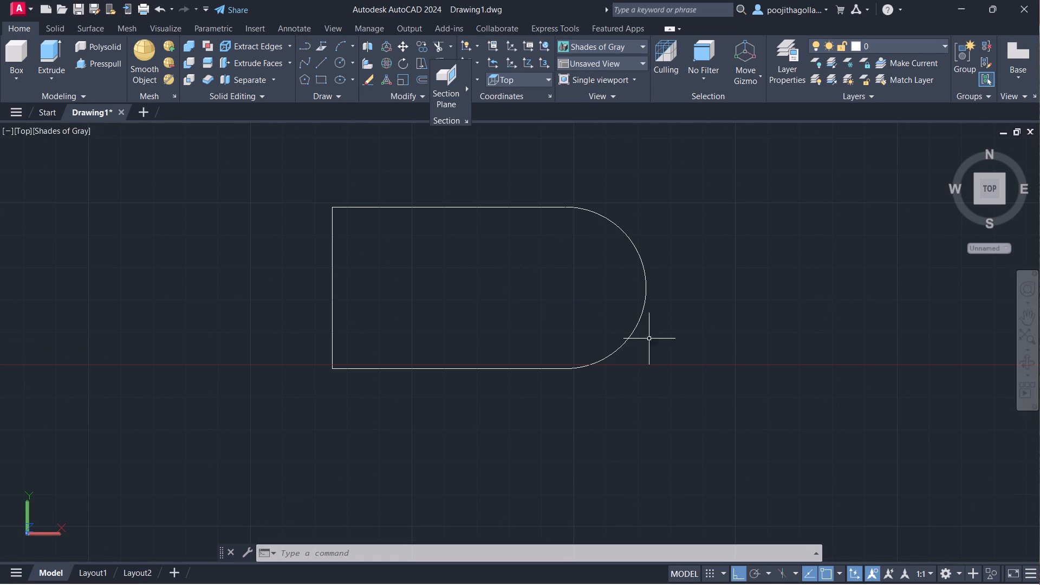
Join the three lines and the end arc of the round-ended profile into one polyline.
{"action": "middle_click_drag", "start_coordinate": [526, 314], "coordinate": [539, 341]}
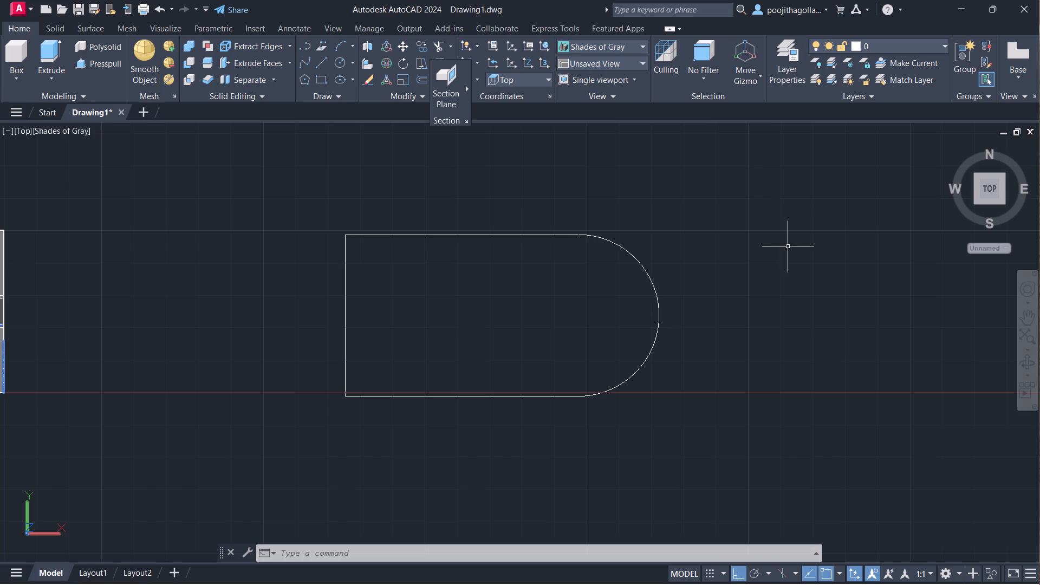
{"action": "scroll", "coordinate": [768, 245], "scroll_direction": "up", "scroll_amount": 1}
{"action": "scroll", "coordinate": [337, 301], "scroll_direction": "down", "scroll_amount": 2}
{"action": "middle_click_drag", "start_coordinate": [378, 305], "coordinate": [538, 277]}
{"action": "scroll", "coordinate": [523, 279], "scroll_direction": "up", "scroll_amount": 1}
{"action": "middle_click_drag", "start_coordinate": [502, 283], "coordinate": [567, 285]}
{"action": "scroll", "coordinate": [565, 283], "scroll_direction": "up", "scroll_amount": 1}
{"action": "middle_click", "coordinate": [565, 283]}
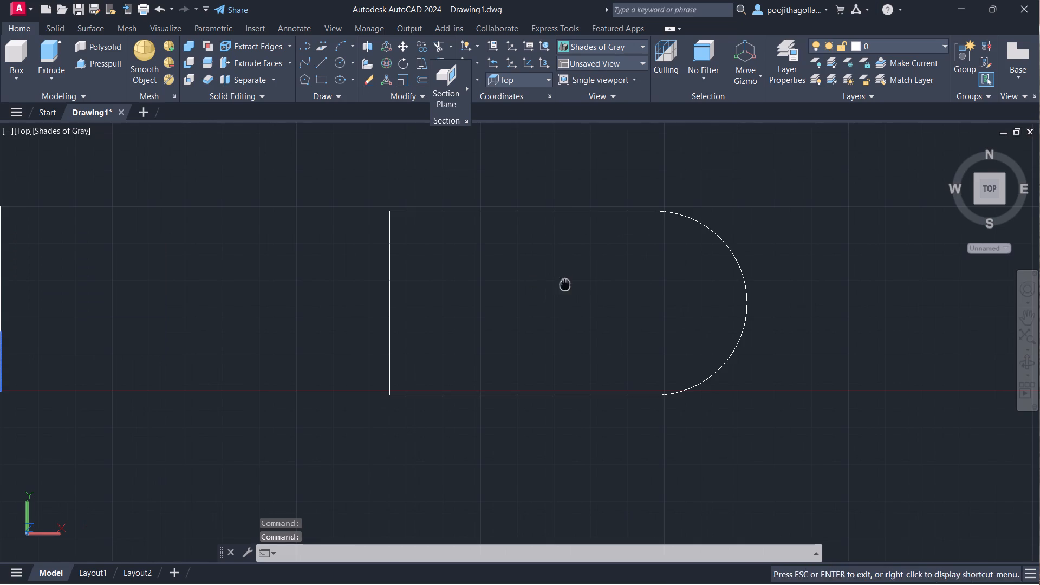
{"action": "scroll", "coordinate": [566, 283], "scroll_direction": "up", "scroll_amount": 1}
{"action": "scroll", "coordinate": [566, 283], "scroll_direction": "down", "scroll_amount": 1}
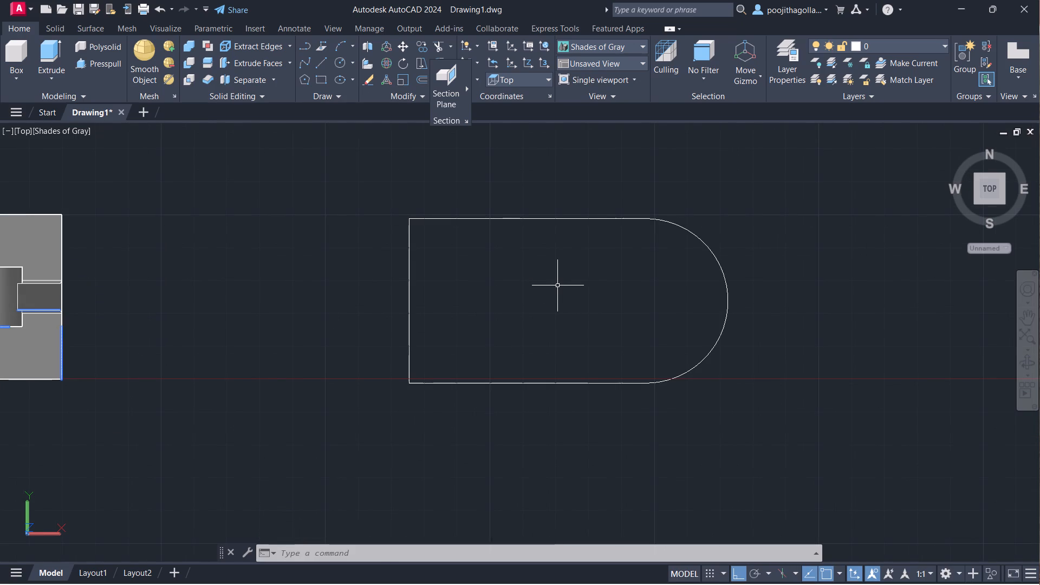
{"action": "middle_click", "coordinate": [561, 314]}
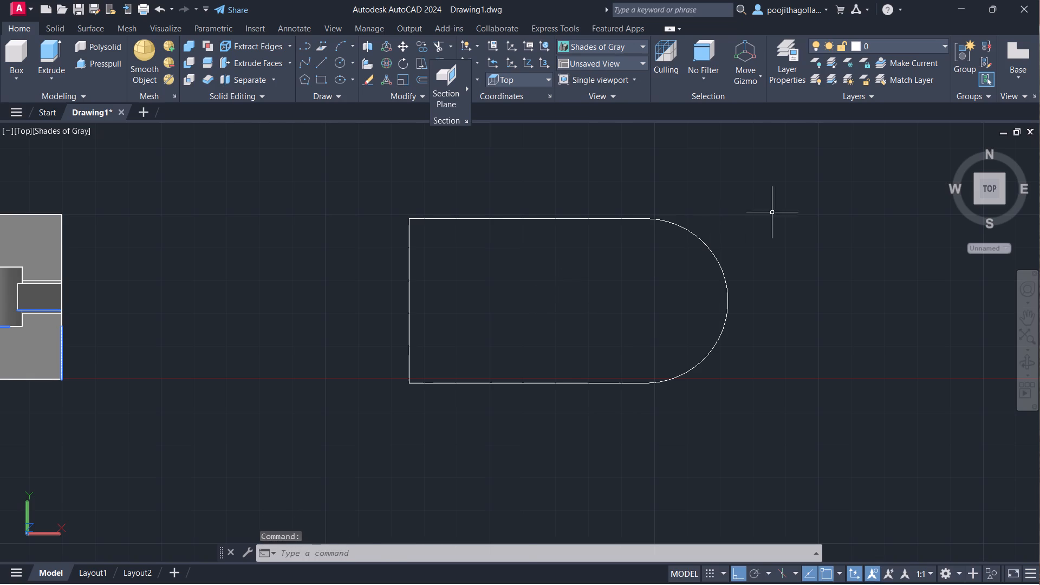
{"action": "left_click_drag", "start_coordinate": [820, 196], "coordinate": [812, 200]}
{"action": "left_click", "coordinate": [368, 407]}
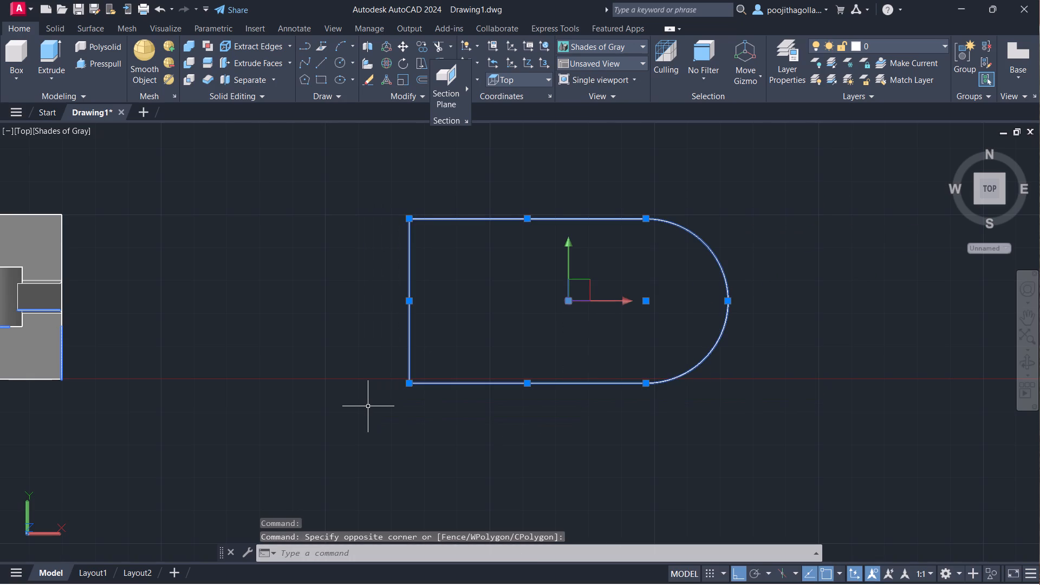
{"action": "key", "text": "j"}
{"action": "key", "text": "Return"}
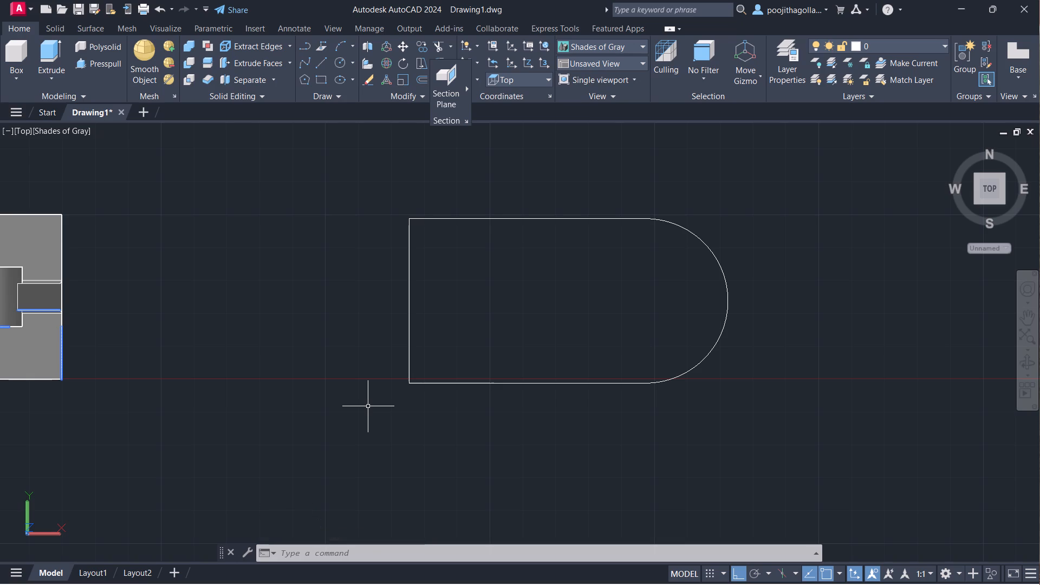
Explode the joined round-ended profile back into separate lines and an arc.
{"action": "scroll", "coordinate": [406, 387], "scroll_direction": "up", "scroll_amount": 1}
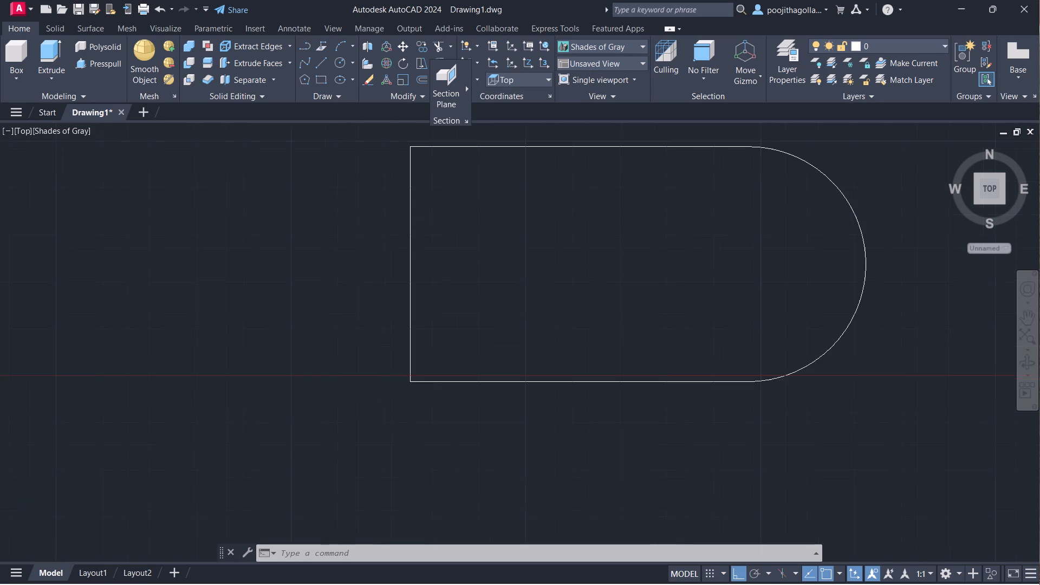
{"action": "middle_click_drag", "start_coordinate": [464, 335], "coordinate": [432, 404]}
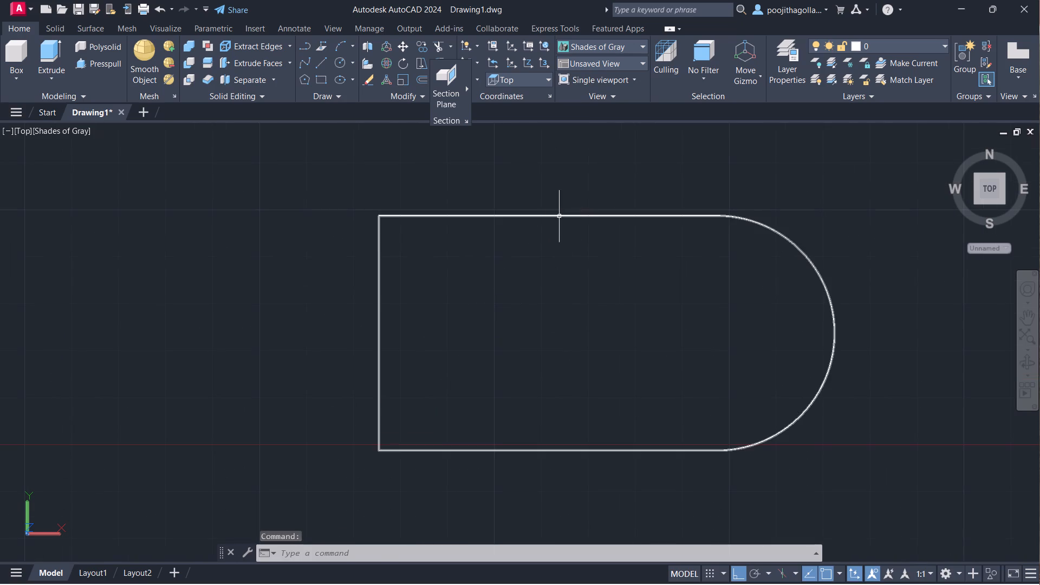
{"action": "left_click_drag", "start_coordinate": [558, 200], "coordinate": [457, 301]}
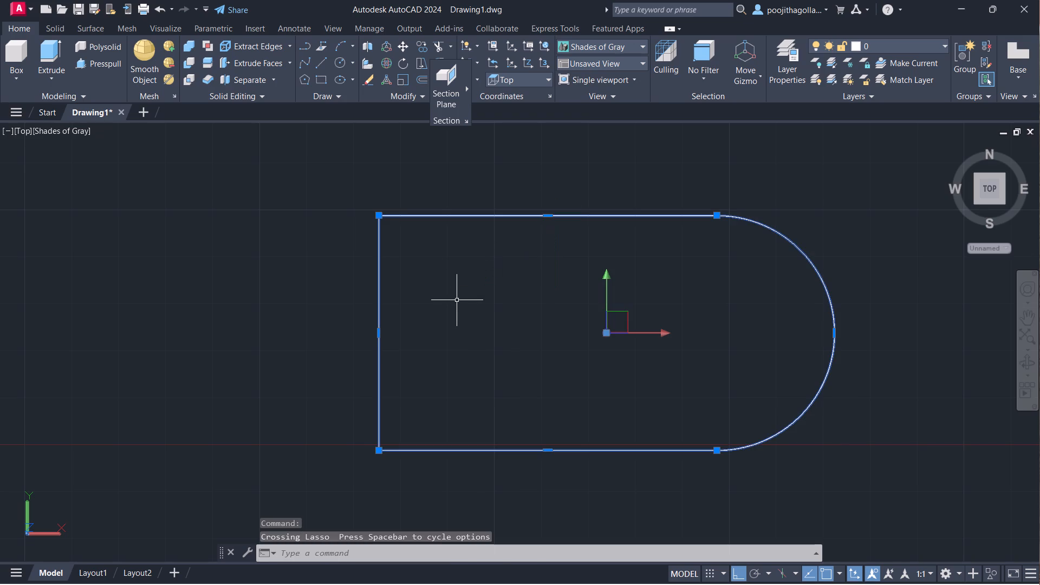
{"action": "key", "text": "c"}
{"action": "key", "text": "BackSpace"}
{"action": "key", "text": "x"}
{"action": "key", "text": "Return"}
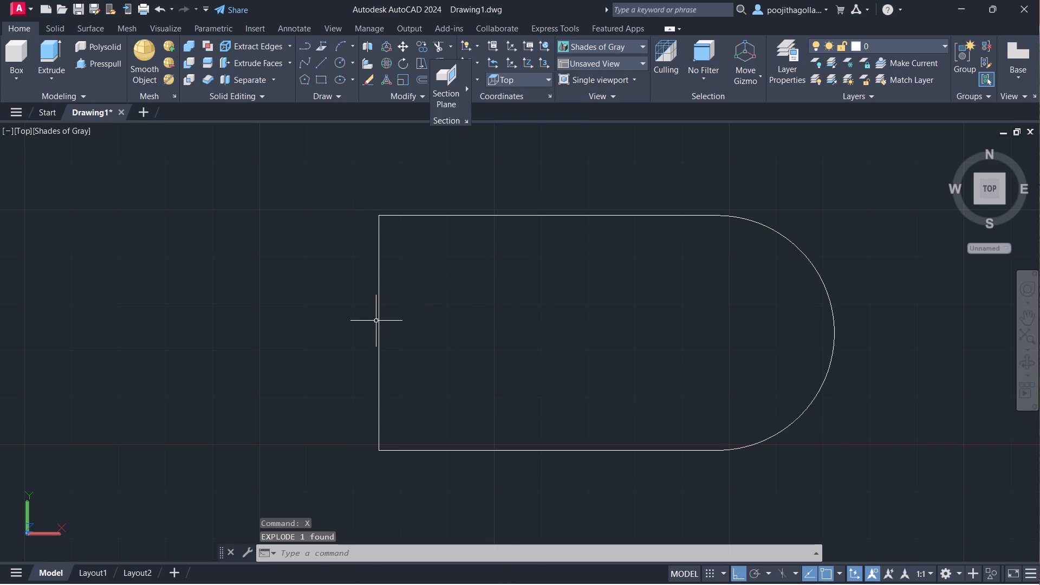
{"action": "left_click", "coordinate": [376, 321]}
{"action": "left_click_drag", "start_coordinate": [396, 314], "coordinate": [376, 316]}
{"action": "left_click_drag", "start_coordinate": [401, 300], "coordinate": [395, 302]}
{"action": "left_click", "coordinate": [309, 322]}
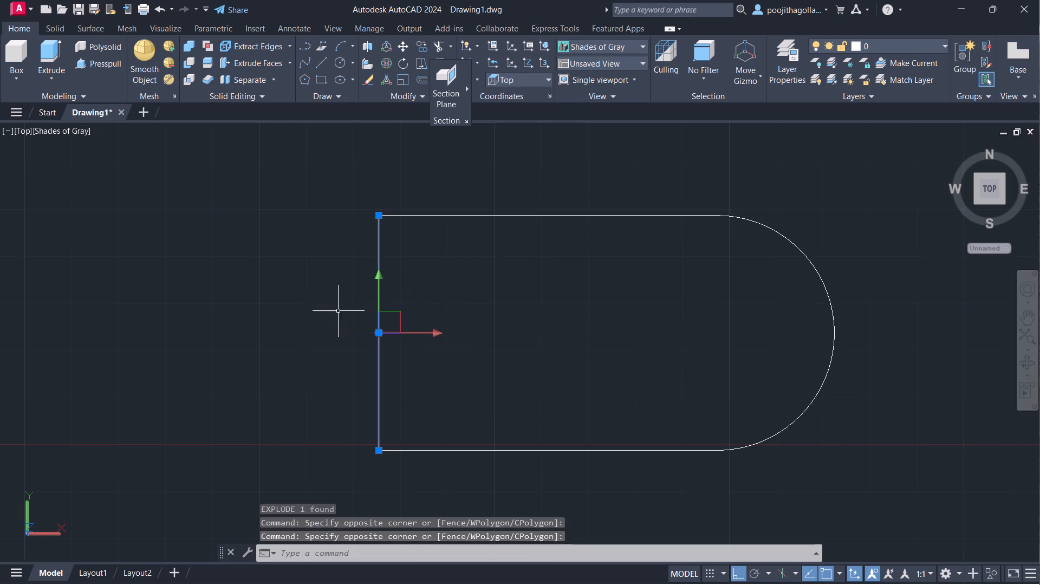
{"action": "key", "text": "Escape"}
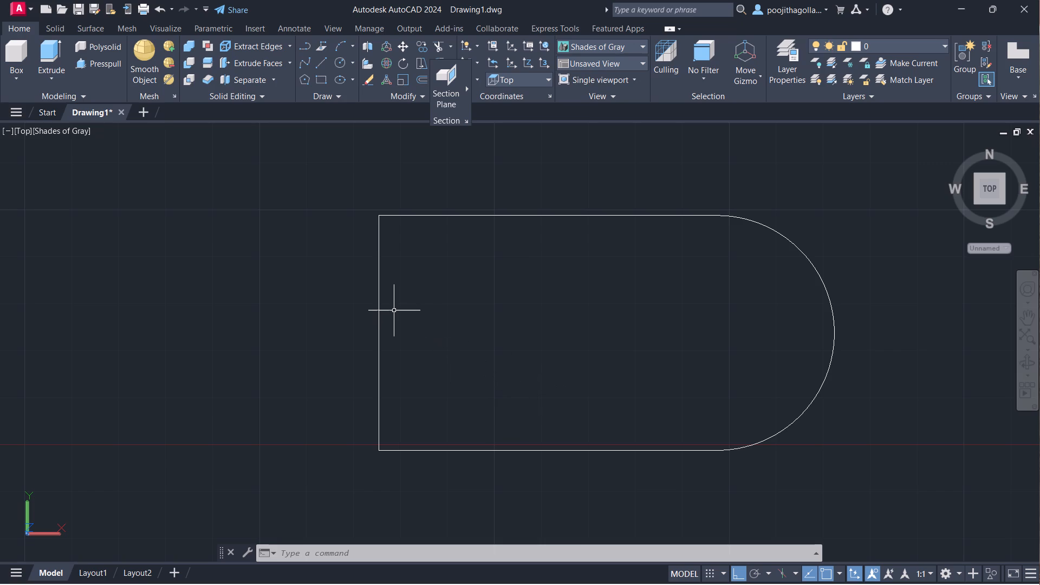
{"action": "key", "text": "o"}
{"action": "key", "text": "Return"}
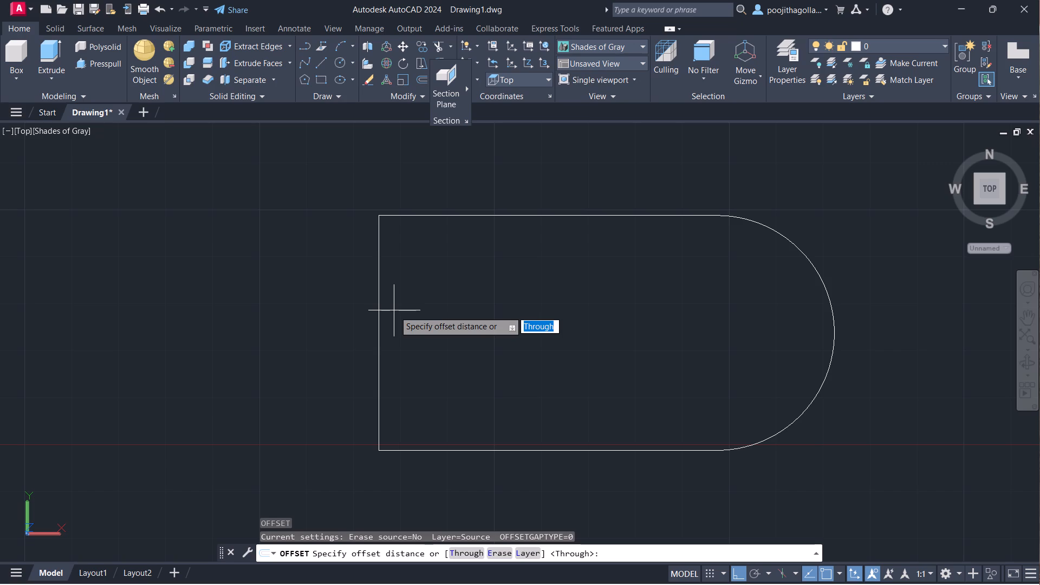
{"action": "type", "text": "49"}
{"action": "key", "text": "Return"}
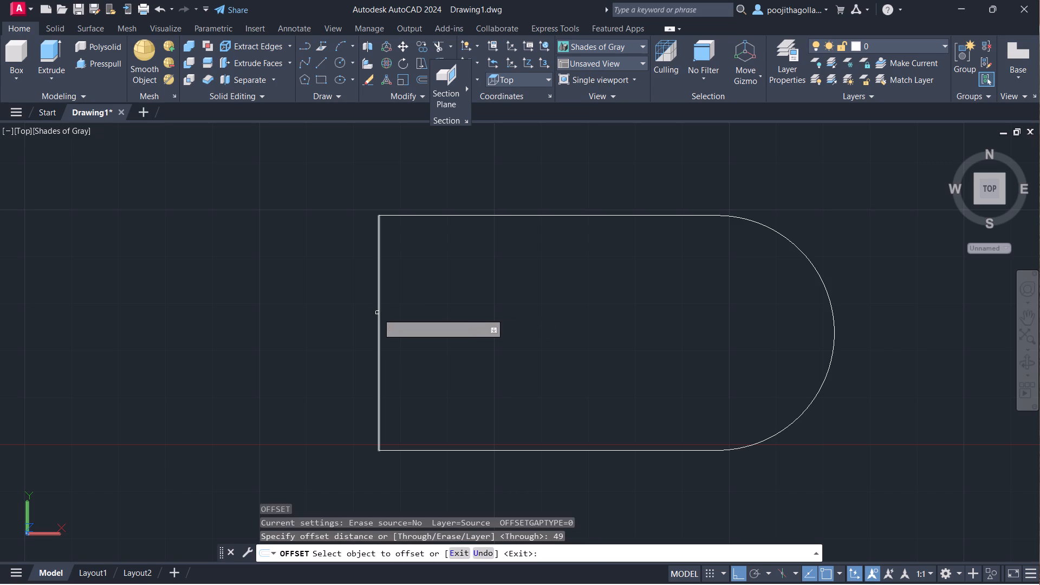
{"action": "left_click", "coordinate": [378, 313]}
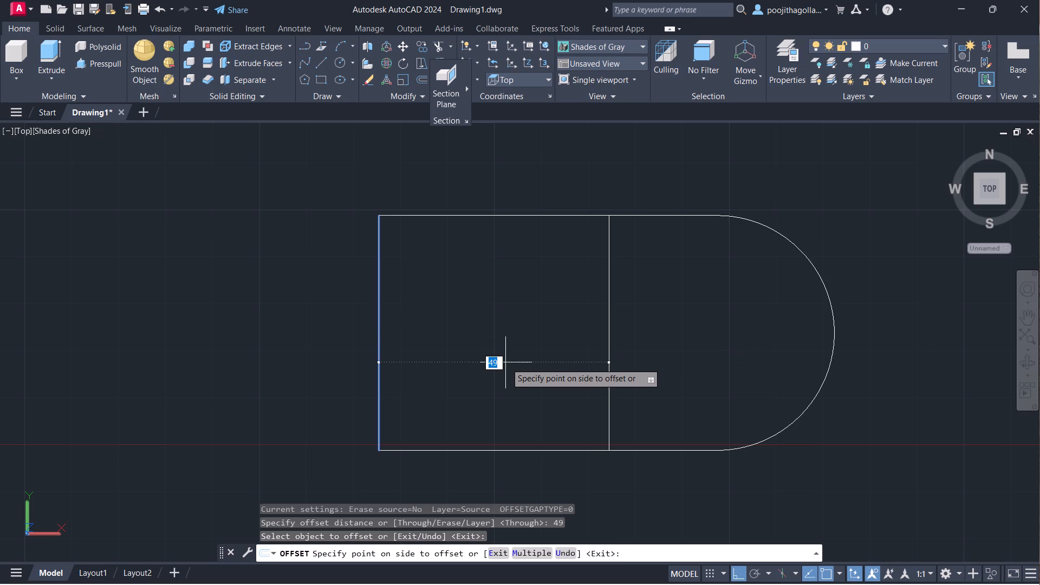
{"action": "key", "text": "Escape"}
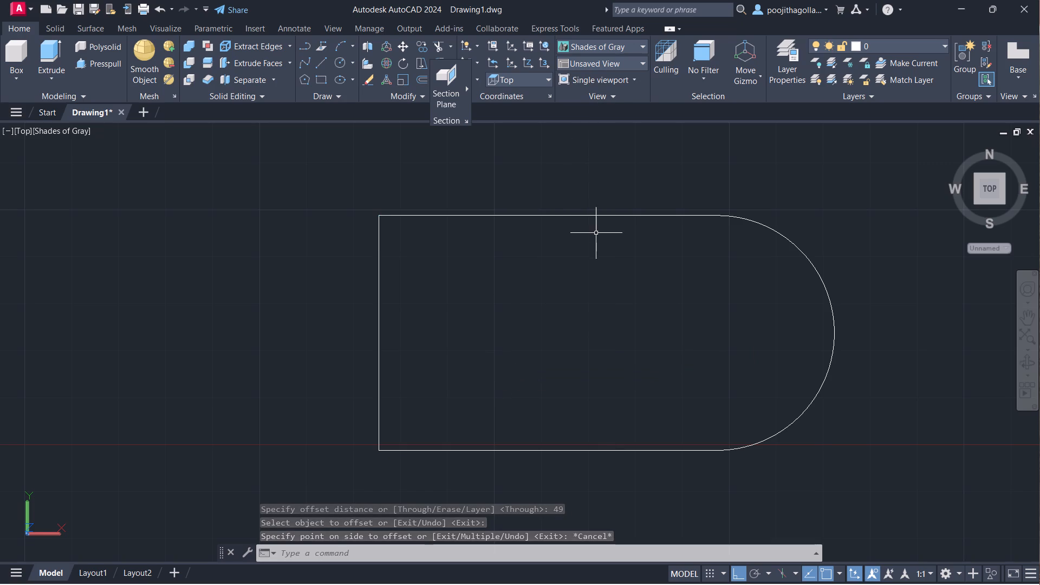
Join the three lines and the end arc of the round-ended profile into a single polyline.
{"action": "middle_click_drag", "start_coordinate": [608, 253], "coordinate": [615, 281]}
{"action": "scroll", "coordinate": [615, 286], "scroll_direction": "down", "scroll_amount": 1}
{"action": "middle_click_drag", "start_coordinate": [627, 297], "coordinate": [579, 253]}
{"action": "left_click_drag", "start_coordinate": [780, 197], "coordinate": [758, 213]}
{"action": "left_click", "coordinate": [385, 388]}
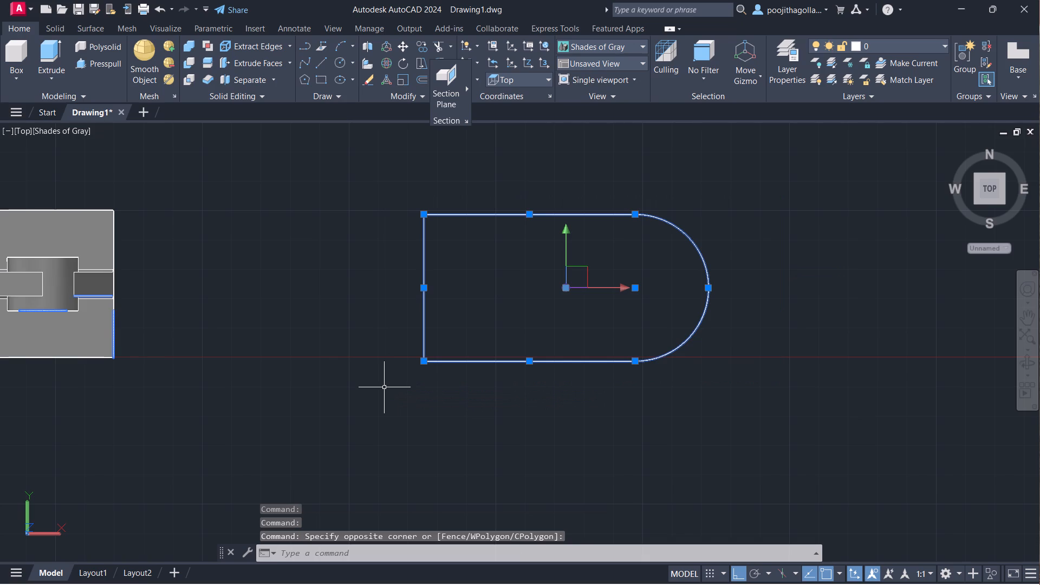
{"action": "key", "text": "j"}
{"action": "key", "text": "Return"}
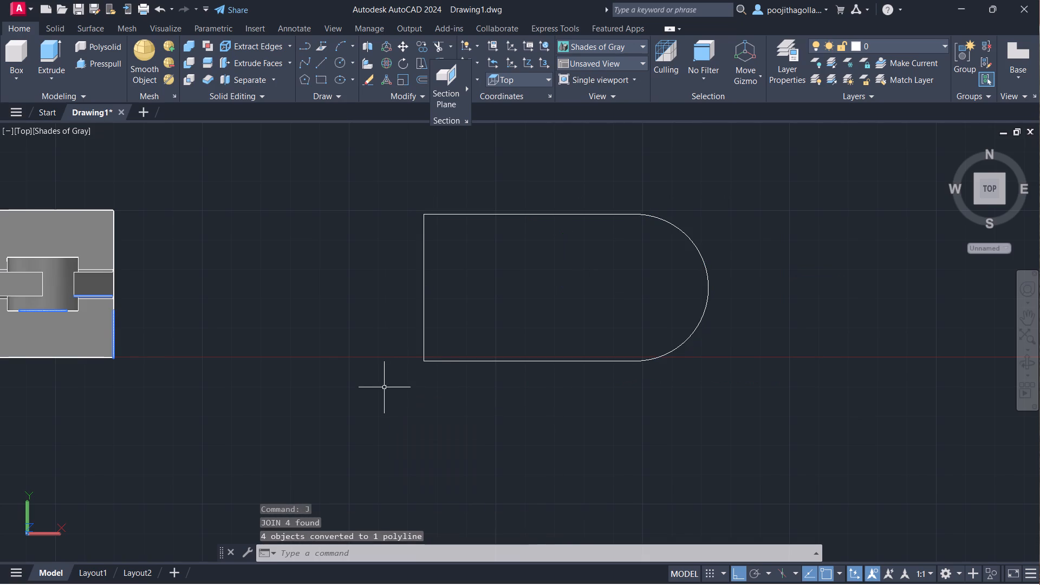
Presspull the round-ended profile upward by 16 to form a solid plate.
{"action": "left_click", "coordinate": [1032, 361]}
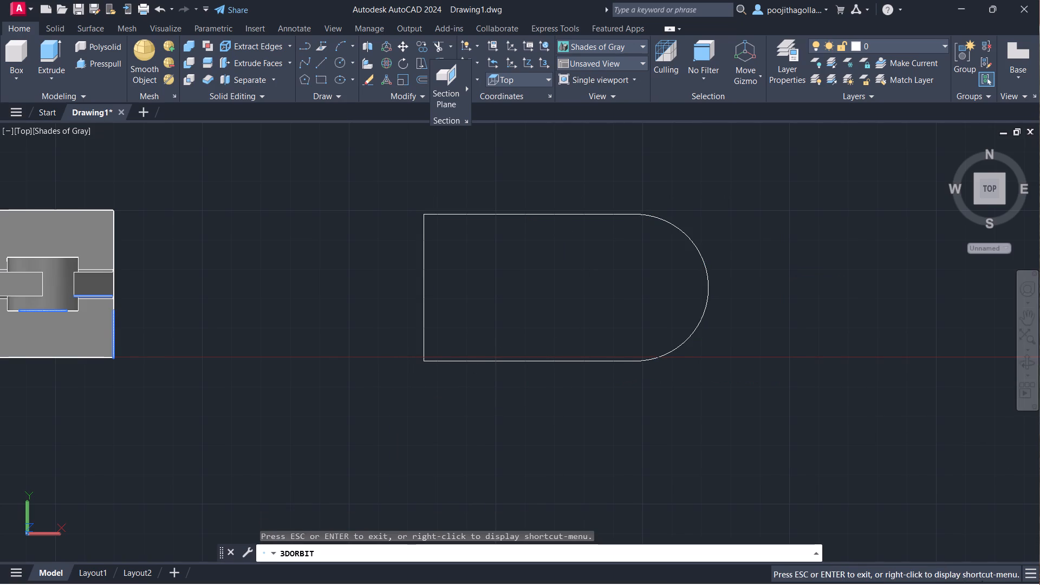
{"action": "left_click_drag", "start_coordinate": [724, 396], "coordinate": [776, 303]}
{"action": "scroll", "coordinate": [526, 308], "scroll_direction": "up", "scroll_amount": 2}
{"action": "middle_click_drag", "start_coordinate": [538, 313], "coordinate": [523, 403]}
{"action": "key", "text": "Escape"}
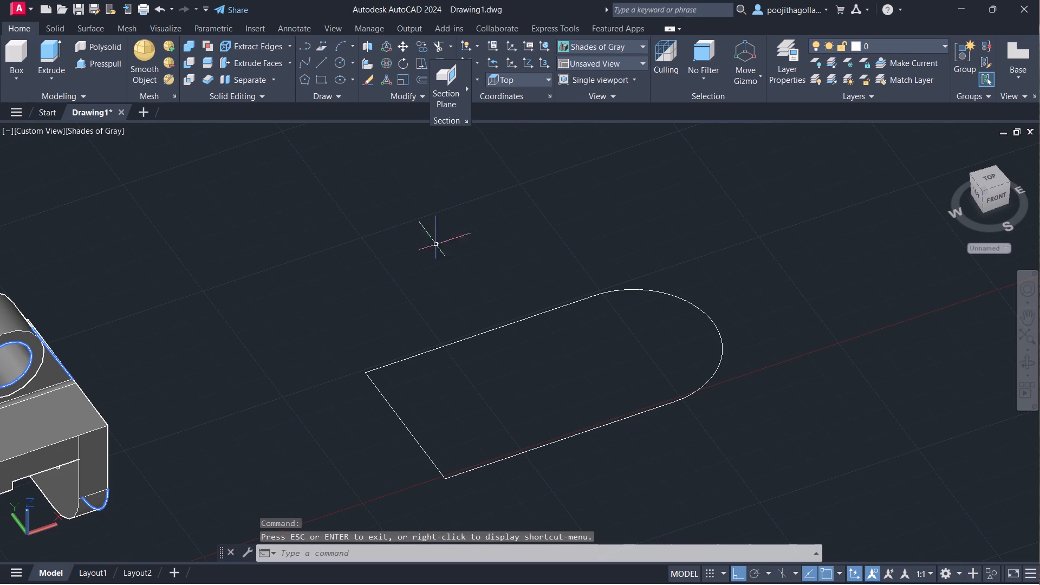
{"action": "left_click", "coordinate": [98, 64]}
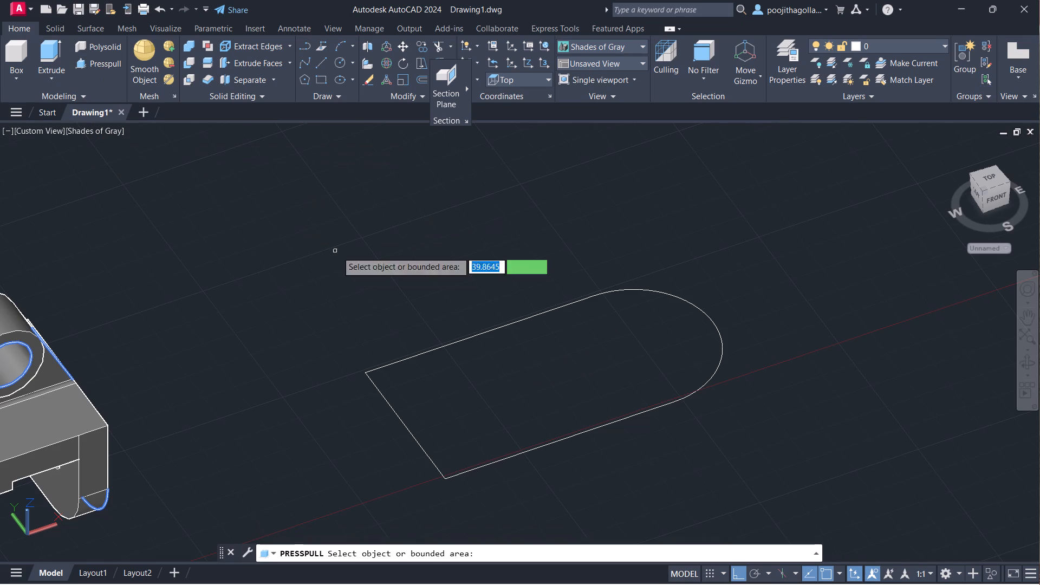
{"action": "left_click", "coordinate": [456, 345]}
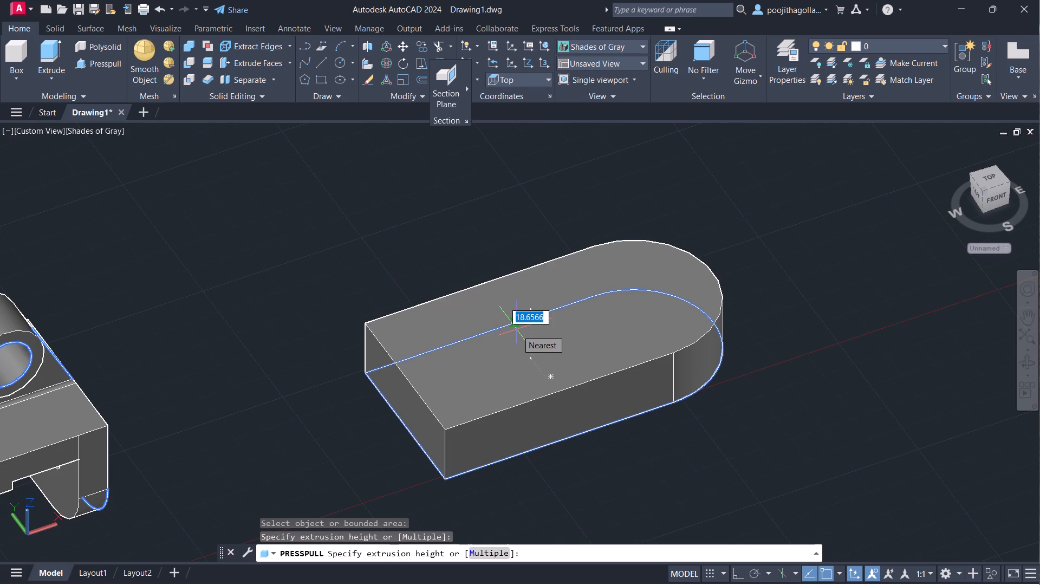
{"action": "type", "text": "16"}
{"action": "key", "text": "Return"}
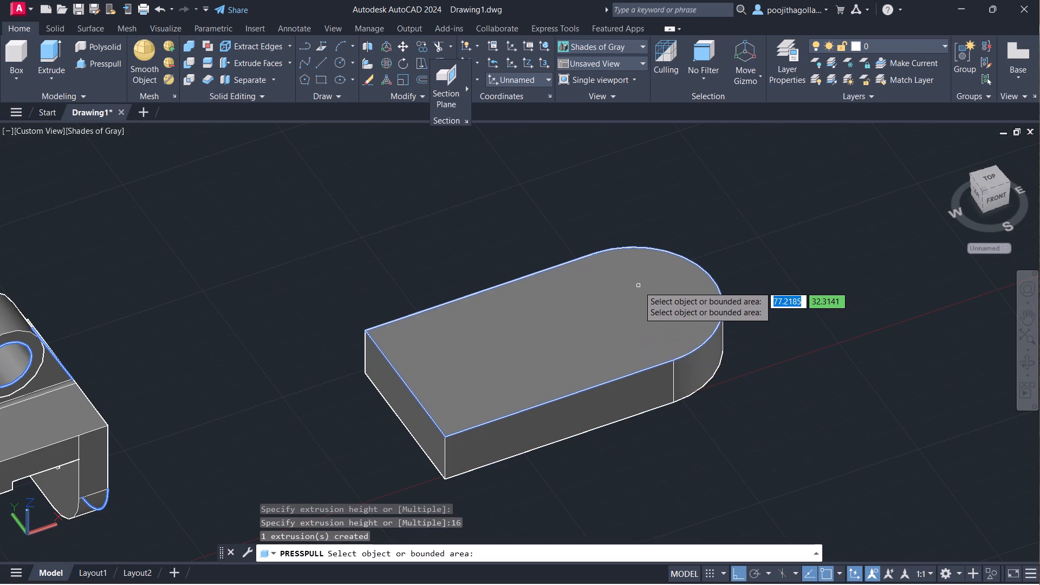
{"action": "key", "text": "Escape"}
Examine the extruded round-ended plate beside the bracket, looking from the front of its rounded end.
{"action": "scroll", "coordinate": [614, 322], "scroll_direction": "down", "scroll_amount": 1}
{"action": "middle_click_drag", "start_coordinate": [614, 326], "coordinate": [604, 283]}
{"action": "scroll", "coordinate": [602, 292], "scroll_direction": "up", "scroll_amount": 1}
{"action": "middle_click_drag", "start_coordinate": [602, 298], "coordinate": [593, 274]}
{"action": "scroll", "coordinate": [597, 284], "scroll_direction": "down", "scroll_amount": 1}
{"action": "middle_click_drag", "start_coordinate": [600, 298], "coordinate": [602, 311]}
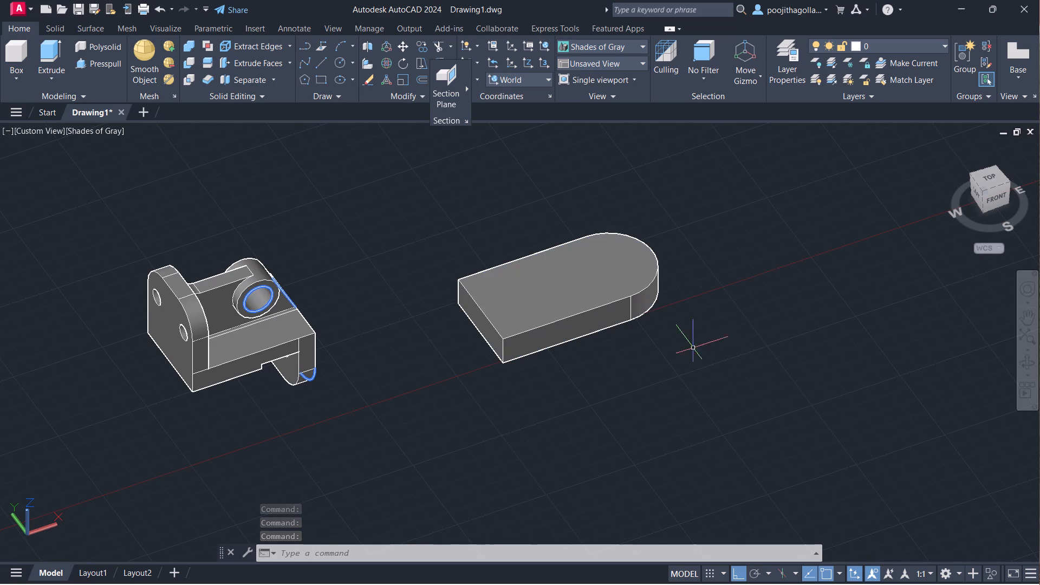
{"action": "middle_click_drag", "start_coordinate": [830, 445], "coordinate": [812, 435]}
{"action": "middle_click_drag", "start_coordinate": [812, 427], "coordinate": [706, 398], "text": "shift"}
{"action": "scroll", "coordinate": [654, 441], "scroll_direction": "up", "scroll_amount": 3}
{"action": "middle_click_drag", "start_coordinate": [645, 446], "coordinate": [711, 378]}
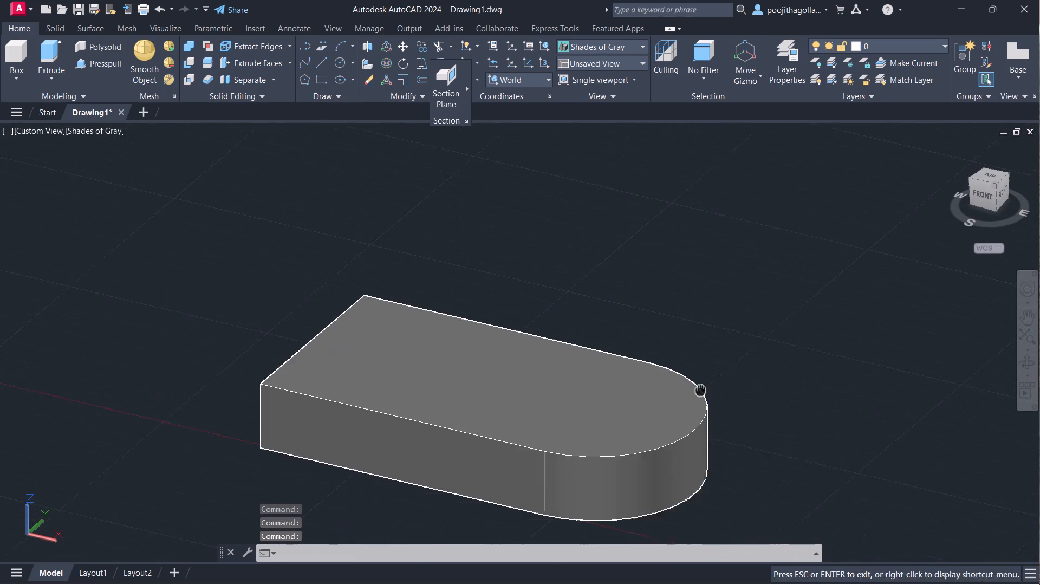
{"action": "middle_click_drag", "start_coordinate": [711, 378], "coordinate": [759, 328]}
{"action": "scroll", "coordinate": [752, 333], "scroll_direction": "down", "scroll_amount": 2}
{"action": "middle_click_drag", "start_coordinate": [736, 354], "coordinate": [756, 327]}
{"action": "scroll", "coordinate": [745, 328], "scroll_direction": "up", "scroll_amount": 2}
{"action": "middle_click_drag", "start_coordinate": [745, 329], "coordinate": [707, 368]}
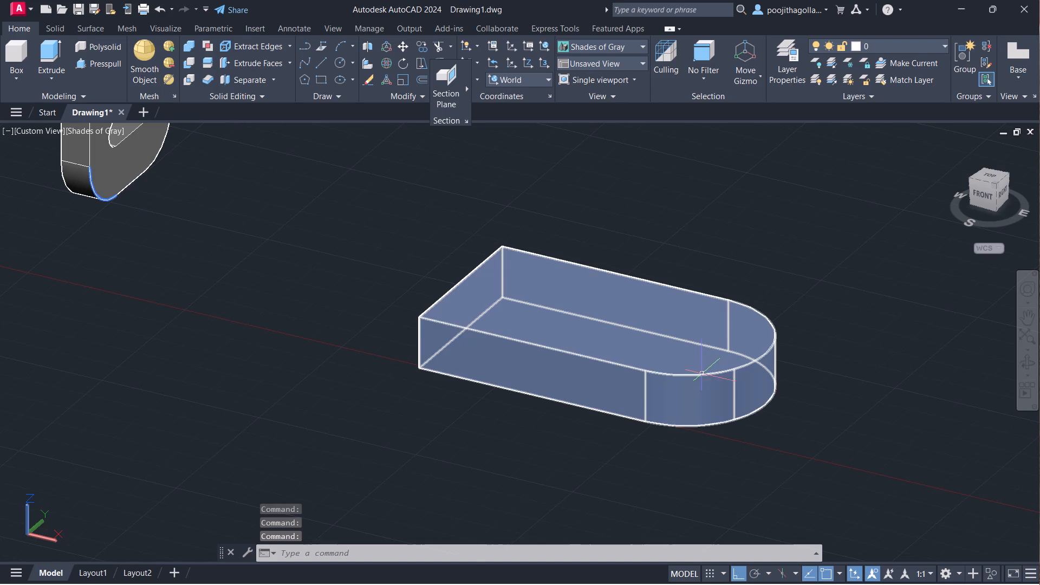
{"action": "key", "text": "Escape"}
{"action": "key", "text": "Escape"}
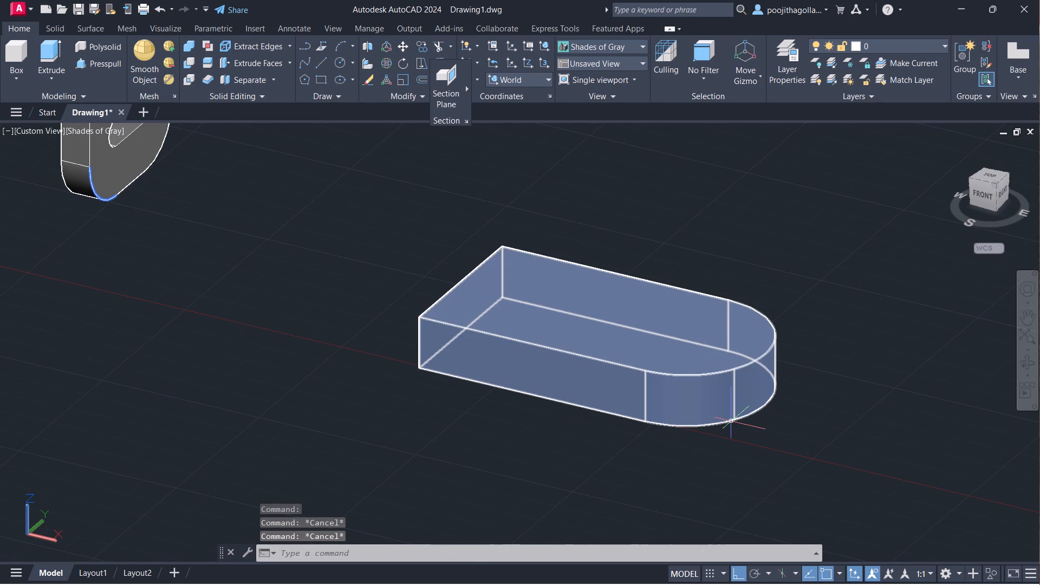
{"action": "middle_click_drag", "start_coordinate": [745, 390], "coordinate": [746, 406]}
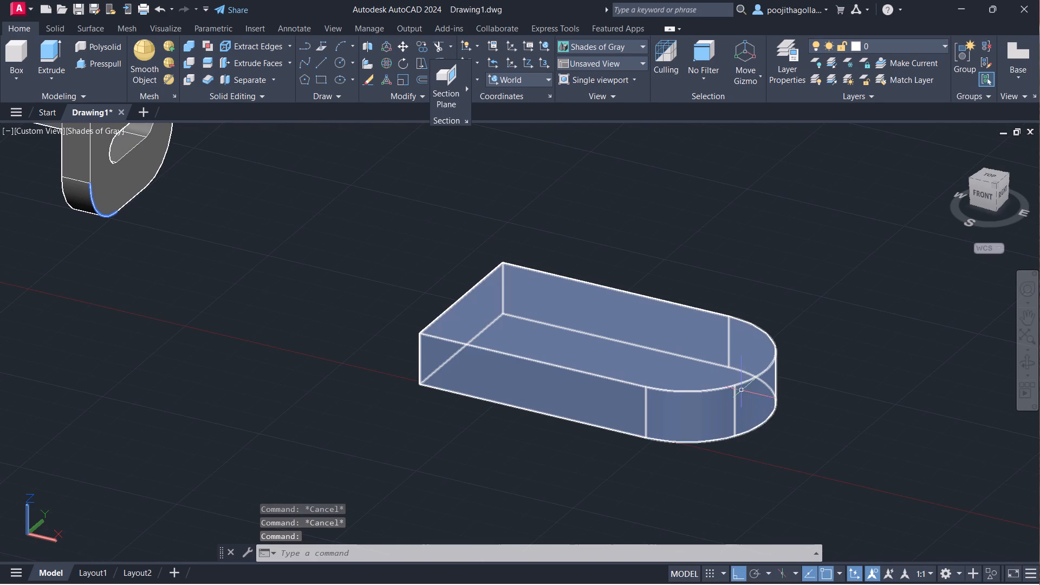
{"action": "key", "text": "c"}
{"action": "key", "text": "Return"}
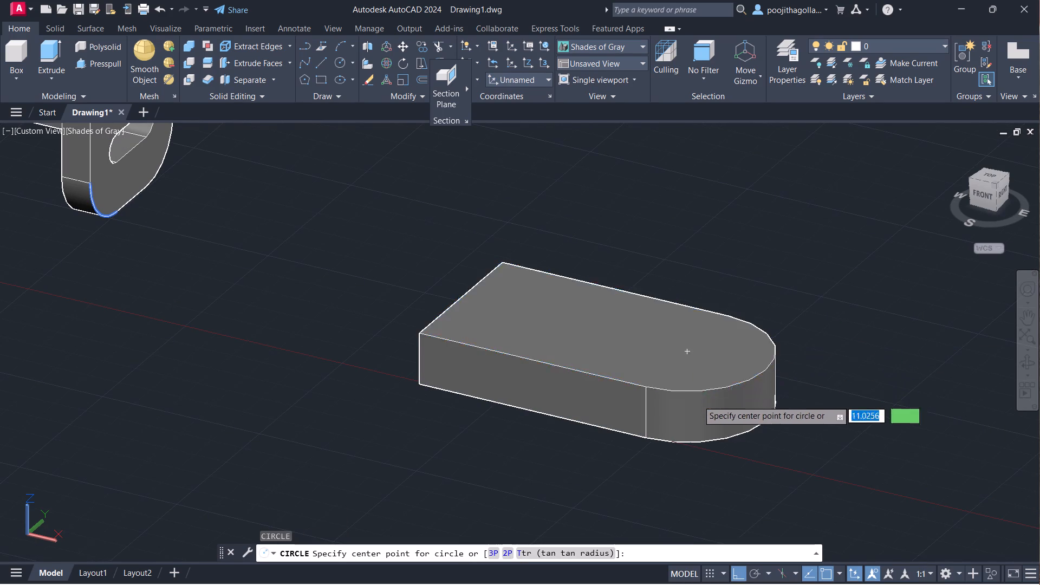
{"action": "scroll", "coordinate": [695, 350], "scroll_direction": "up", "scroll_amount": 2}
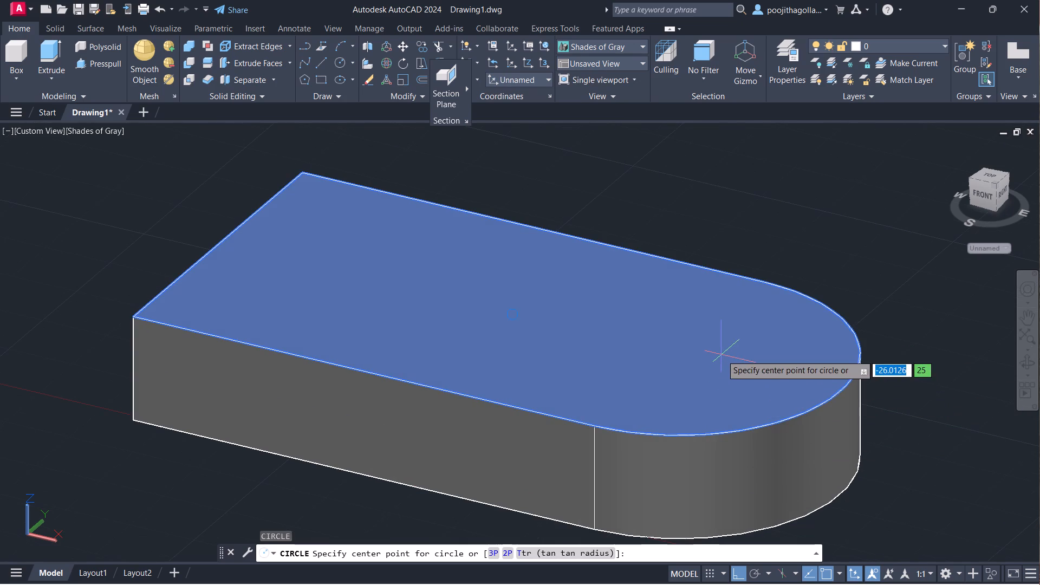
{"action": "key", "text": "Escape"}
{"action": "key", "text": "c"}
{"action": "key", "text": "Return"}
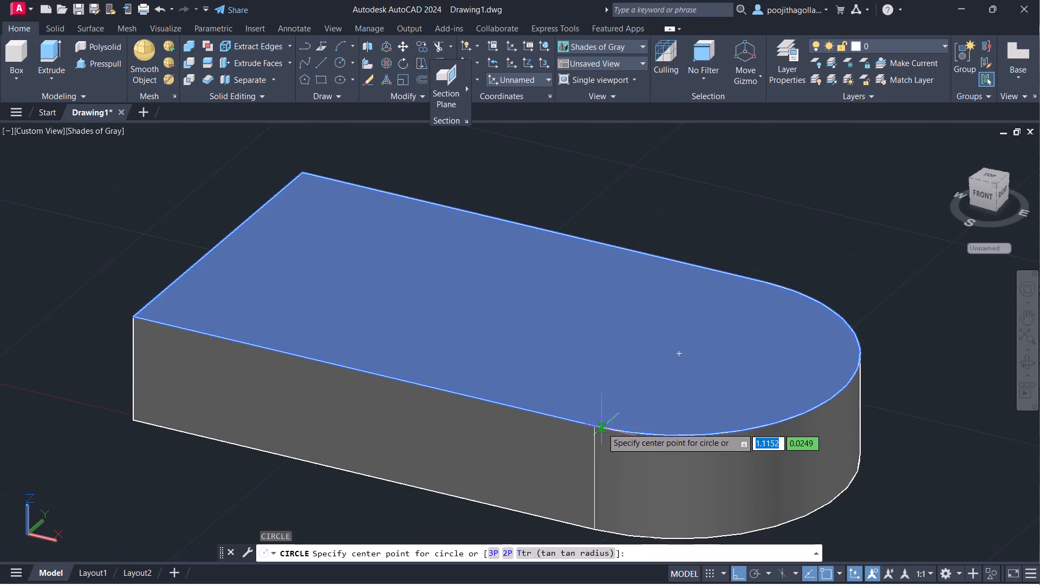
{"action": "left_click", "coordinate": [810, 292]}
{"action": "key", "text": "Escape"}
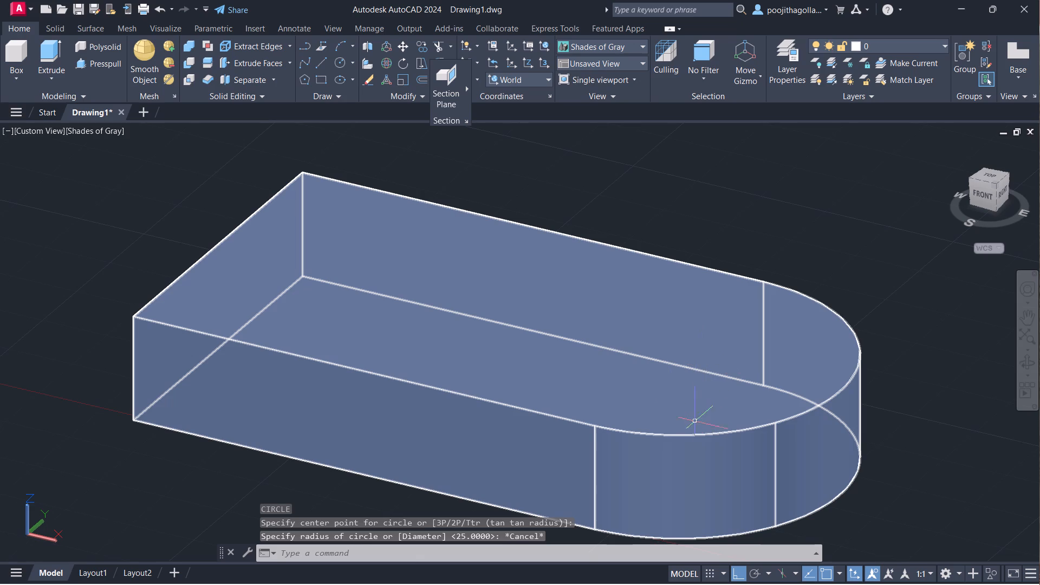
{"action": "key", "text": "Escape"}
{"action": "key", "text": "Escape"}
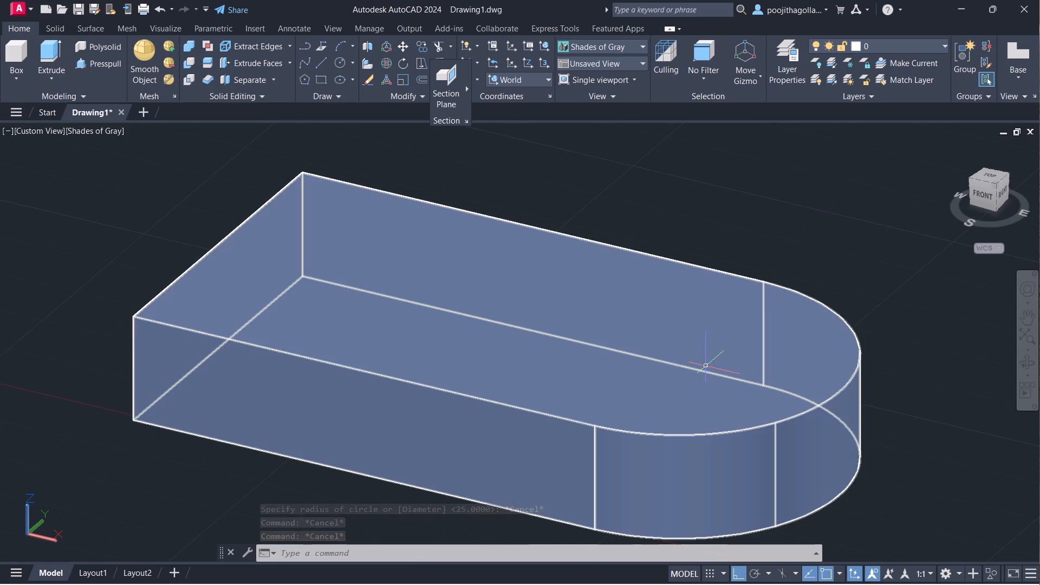
Draw a circle of radius 9 on the plate's top face, centred on the rounded end's arc centre.
{"action": "key", "text": "c"}
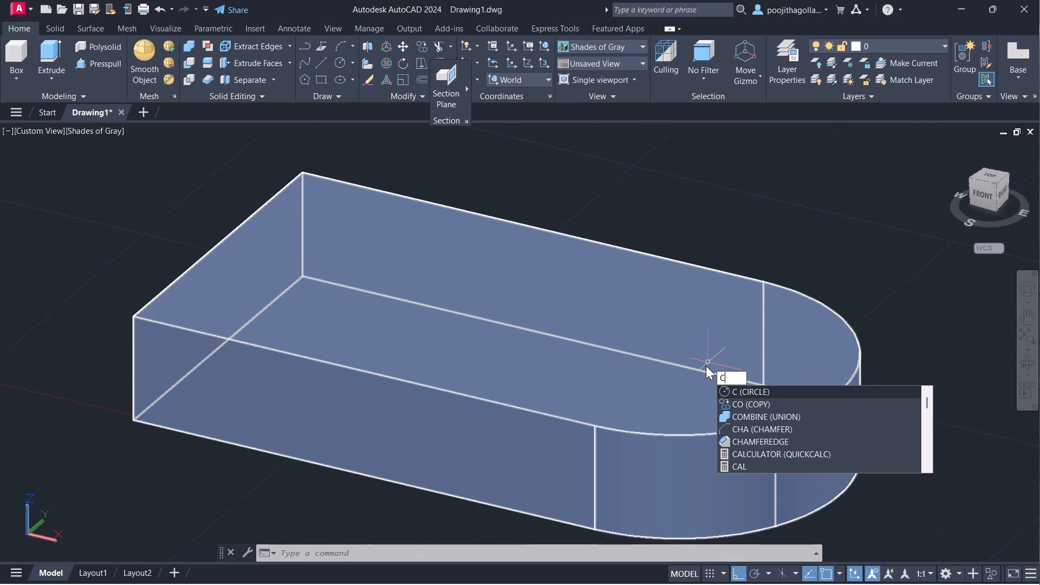
{"action": "key", "text": "Return"}
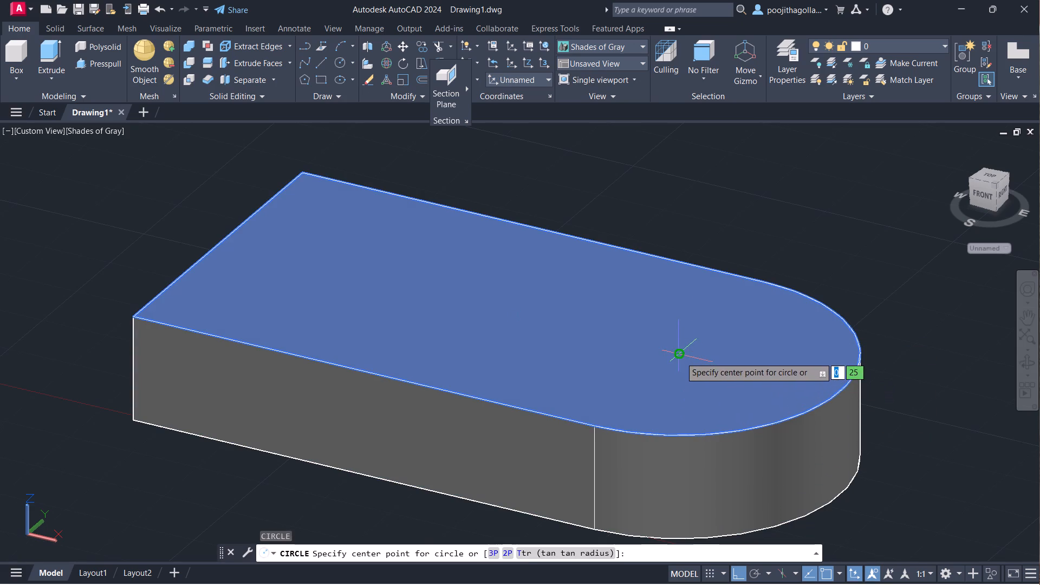
{"action": "left_click", "coordinate": [680, 357]}
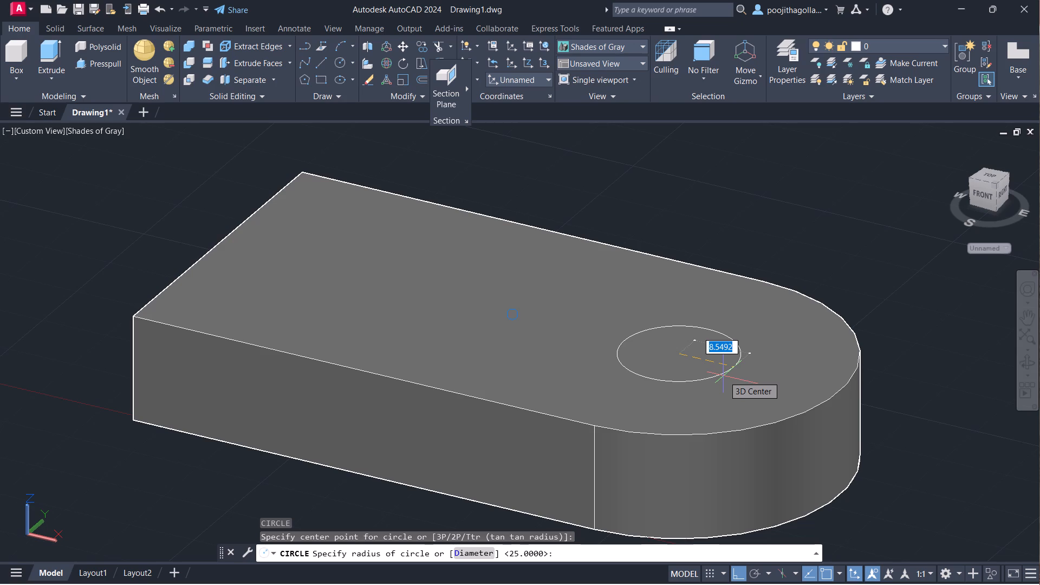
{"action": "key", "text": "9"}
{"action": "key", "text": "Return"}
Presspull the radius 9 circle down through the whole plate to cut a through hole.
{"action": "scroll", "coordinate": [724, 365], "scroll_direction": "down", "scroll_amount": 1}
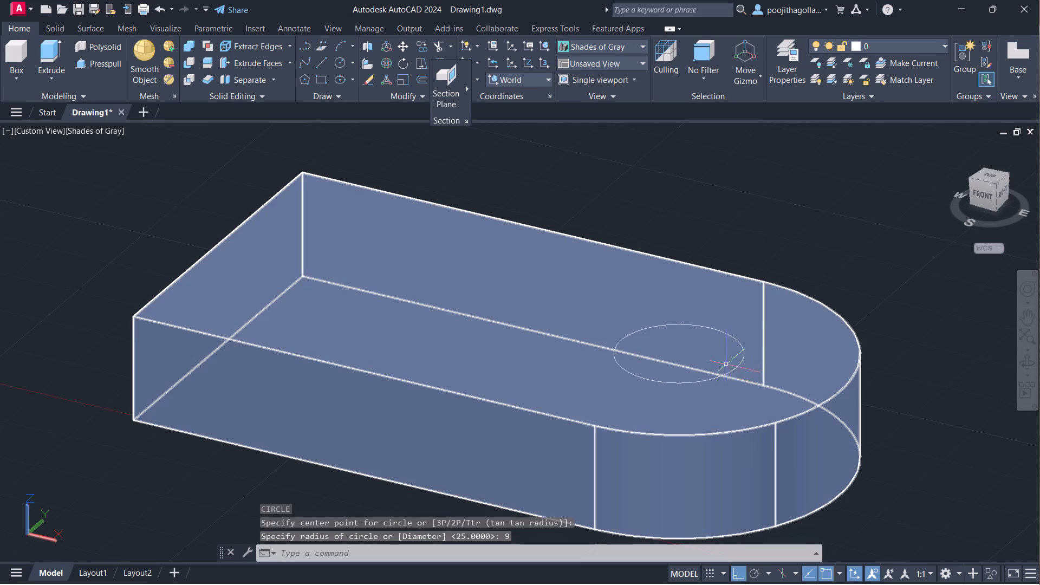
{"action": "middle_click_drag", "start_coordinate": [726, 363], "coordinate": [694, 311]}
{"action": "scroll", "coordinate": [694, 311], "scroll_direction": "up", "scroll_amount": 1}
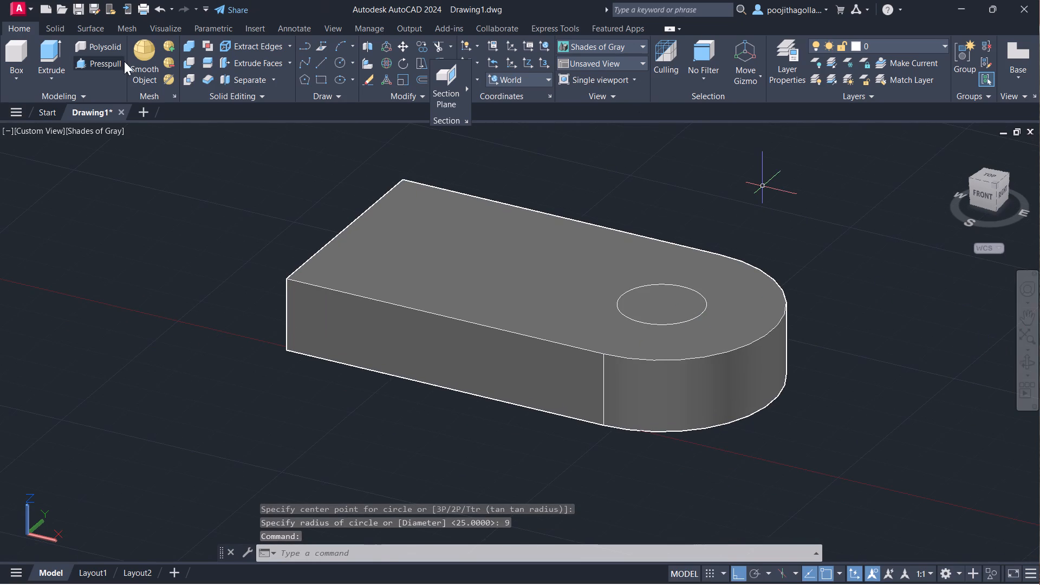
{"action": "left_click", "coordinate": [113, 61]}
{"action": "left_click", "coordinate": [657, 310]}
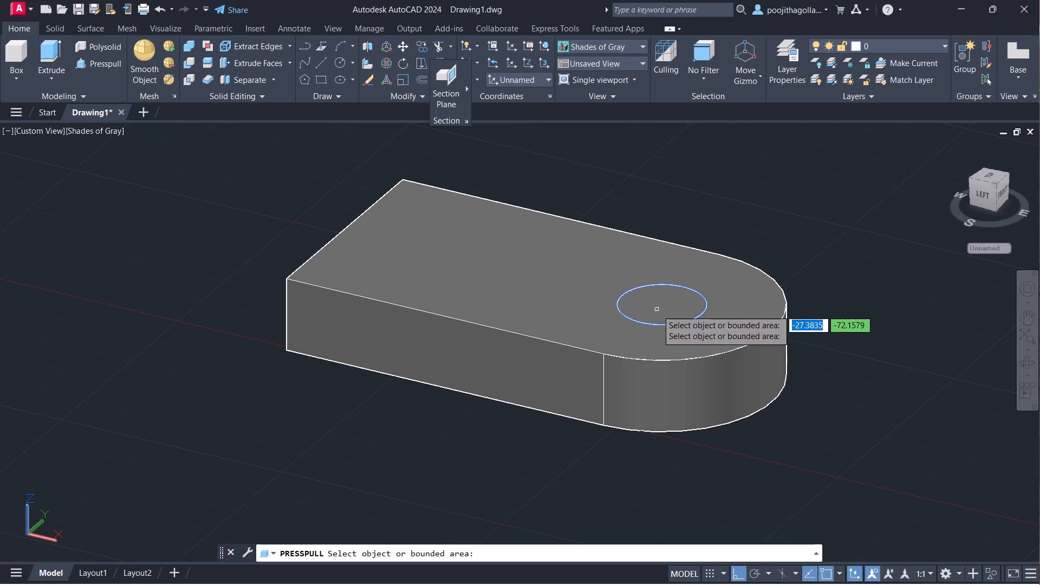
{"action": "left_click", "coordinate": [691, 485]}
{"action": "middle_click_drag", "start_coordinate": [547, 345], "coordinate": [599, 380]}
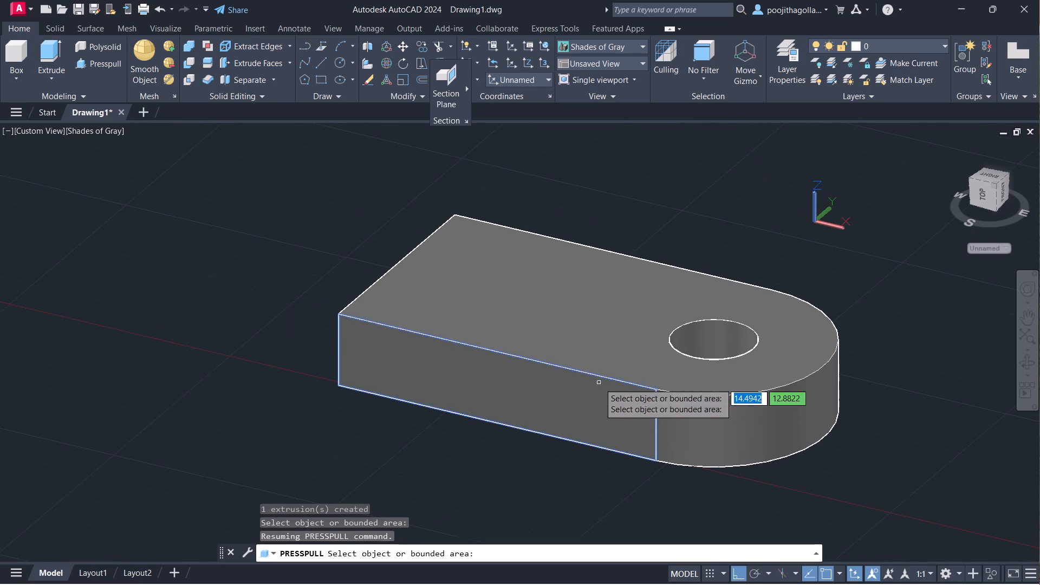
{"action": "key", "text": "Escape"}
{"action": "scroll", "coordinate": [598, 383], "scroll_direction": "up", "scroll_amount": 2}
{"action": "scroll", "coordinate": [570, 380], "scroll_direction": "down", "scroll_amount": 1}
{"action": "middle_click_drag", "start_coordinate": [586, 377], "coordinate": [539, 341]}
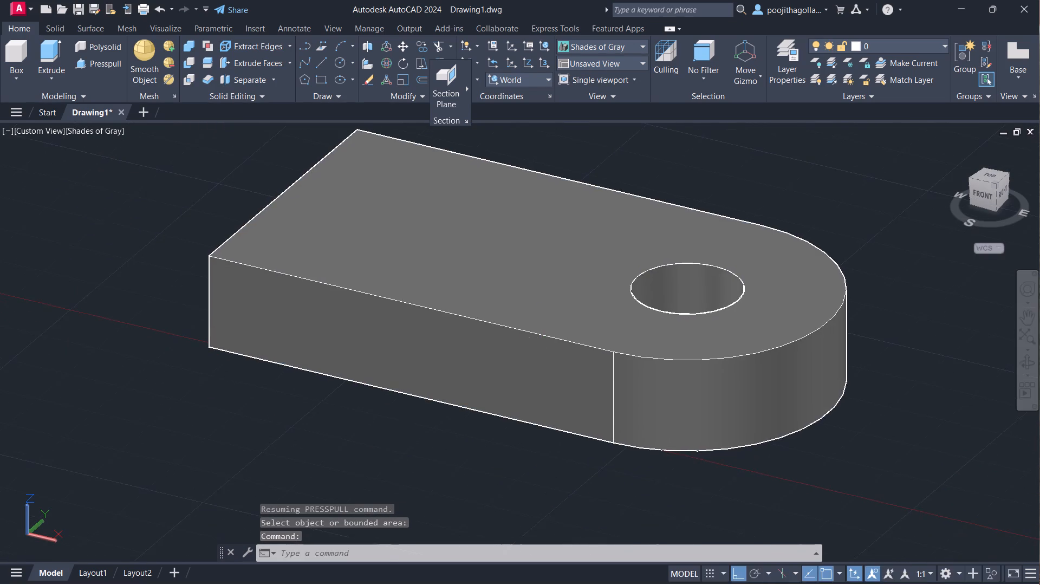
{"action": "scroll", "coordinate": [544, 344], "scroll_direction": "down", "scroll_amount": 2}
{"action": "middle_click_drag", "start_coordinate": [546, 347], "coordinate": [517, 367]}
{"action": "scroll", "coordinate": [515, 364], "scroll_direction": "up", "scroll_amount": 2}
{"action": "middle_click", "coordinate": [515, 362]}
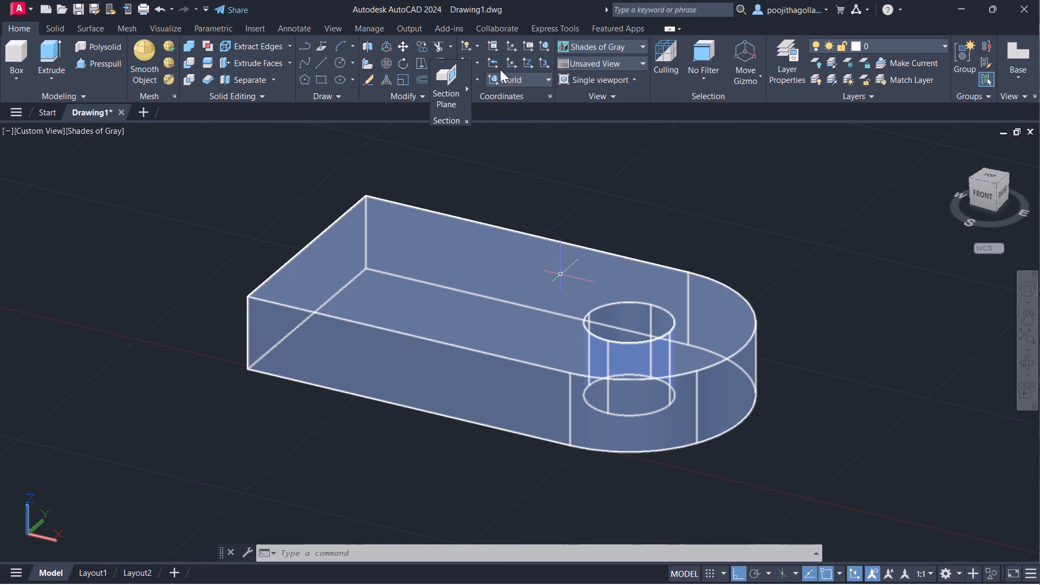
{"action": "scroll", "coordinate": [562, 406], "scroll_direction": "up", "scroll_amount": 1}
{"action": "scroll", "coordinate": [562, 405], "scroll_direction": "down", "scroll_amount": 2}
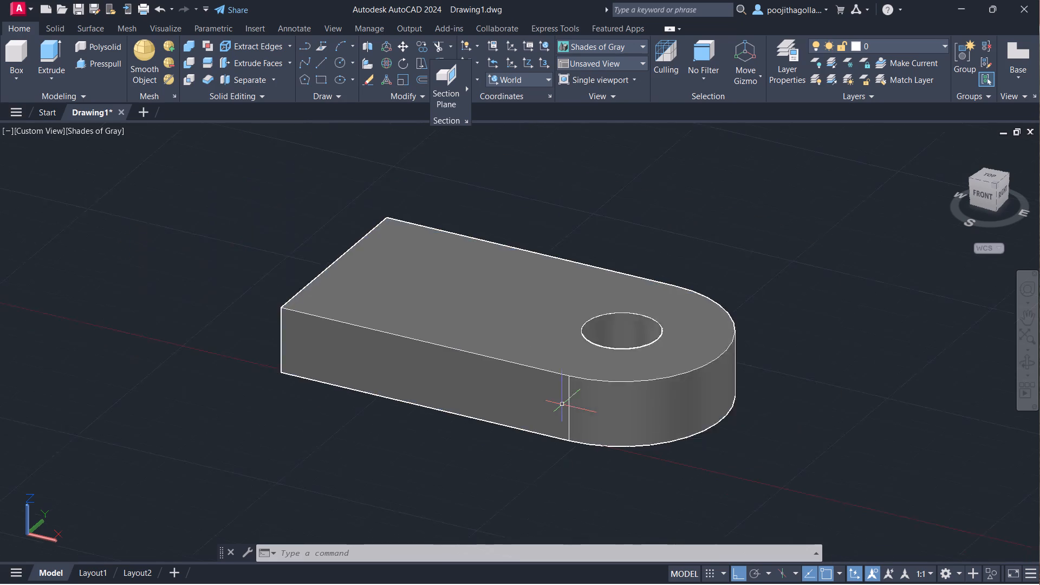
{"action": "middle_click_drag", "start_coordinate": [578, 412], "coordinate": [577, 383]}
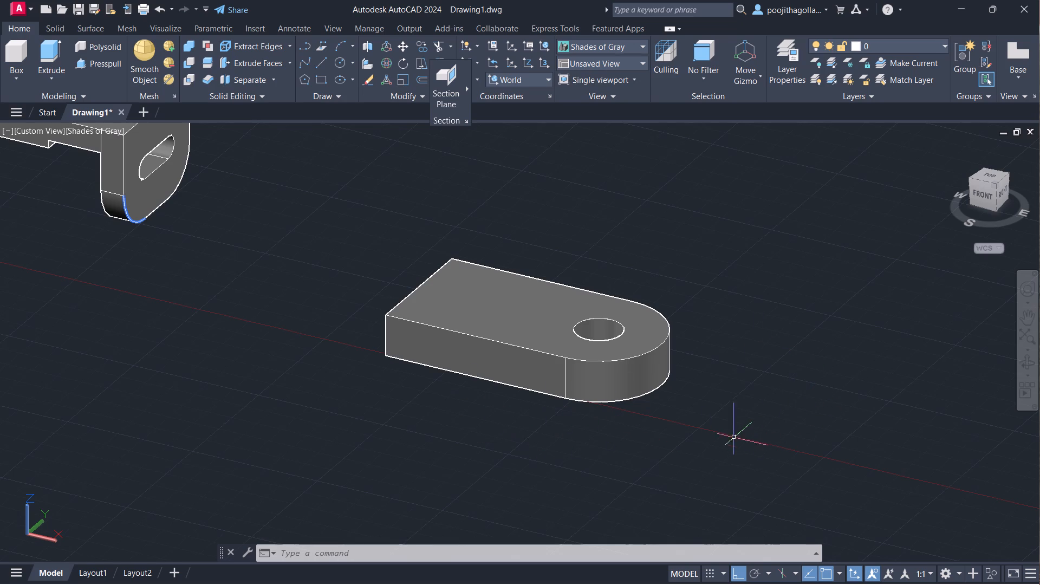
Draw connected lines from the plate's lower front tangent corner: 32 toward the square end, 18 straight down, and 32 back toward the rounded end.
{"action": "key", "text": "l"}
{"action": "key", "text": "Return"}
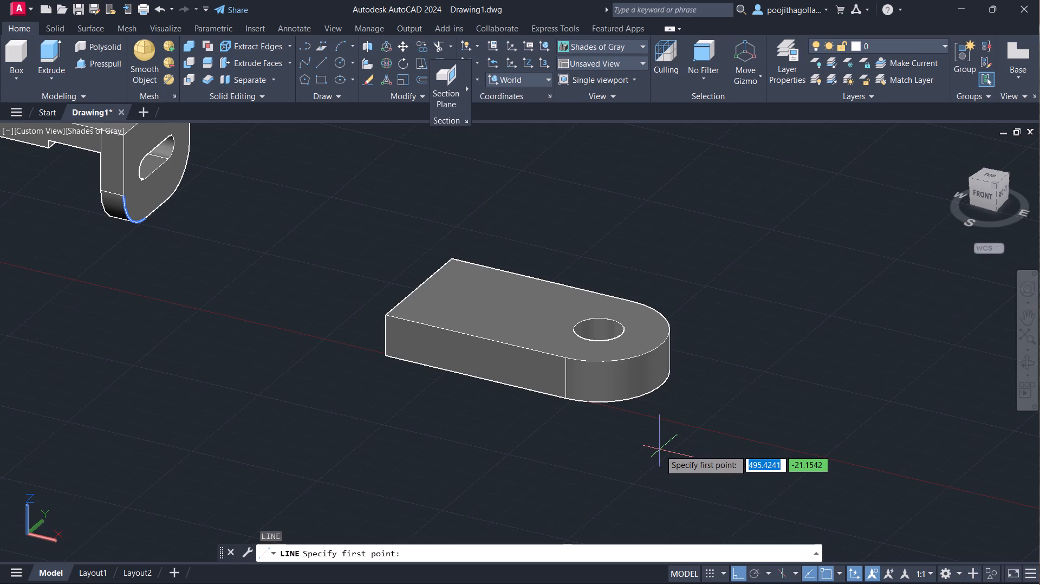
{"action": "left_click", "coordinate": [567, 400]}
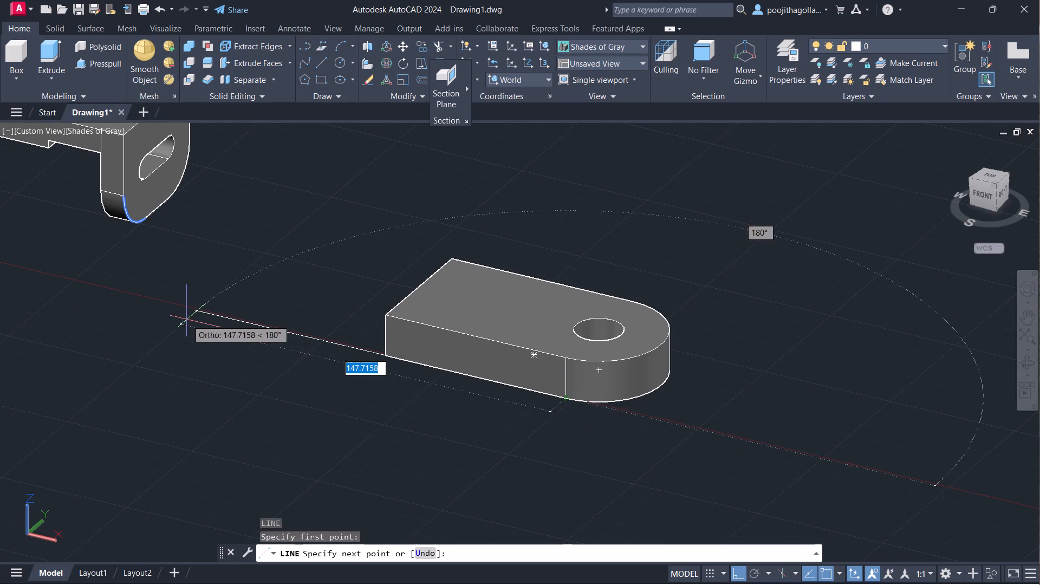
{"action": "type", "text": "32"}
{"action": "key", "text": "Return"}
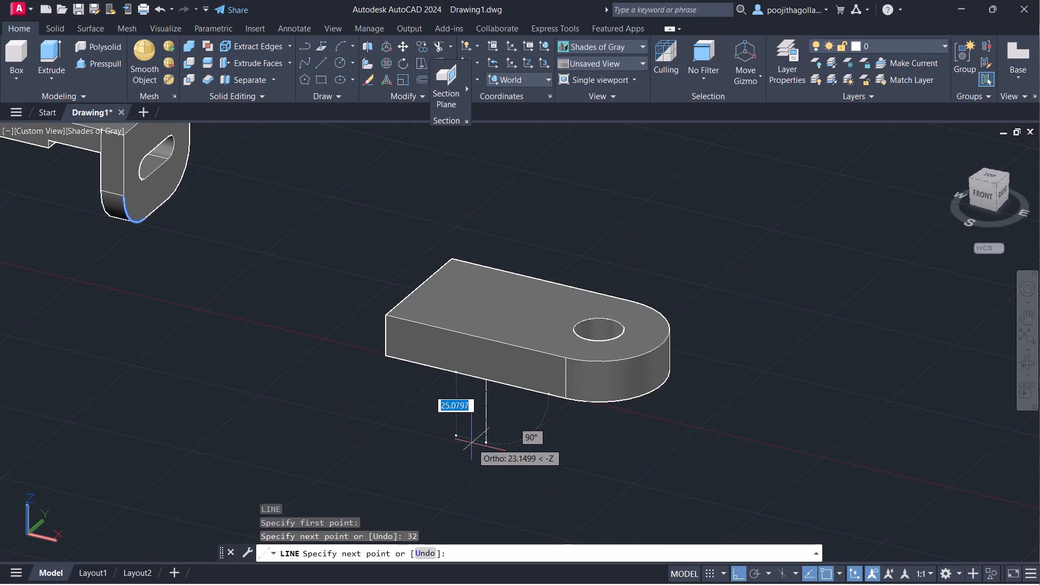
{"action": "middle_click_drag", "start_coordinate": [476, 446], "coordinate": [538, 369]}
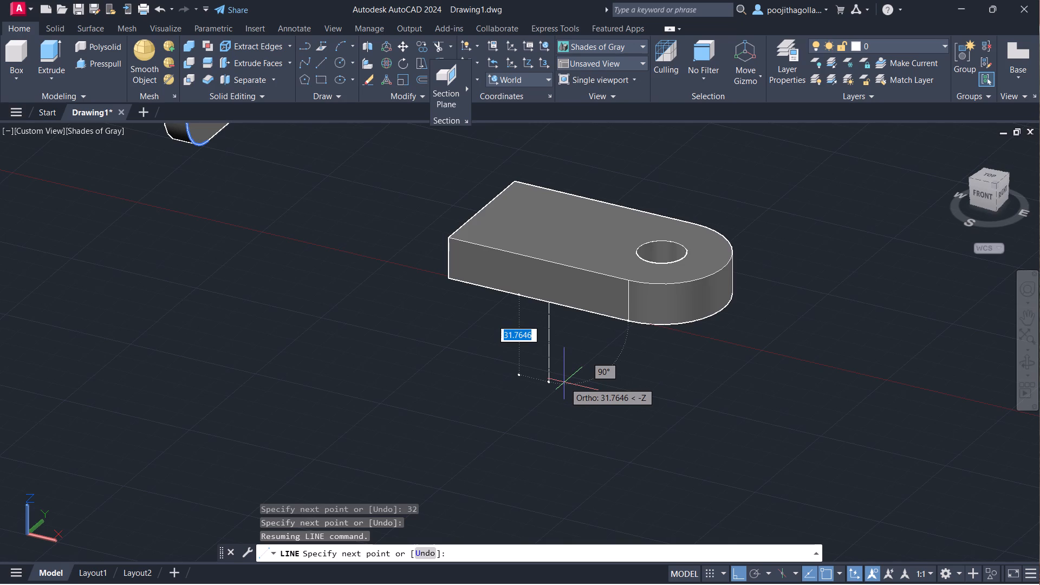
{"action": "type", "text": "18"}
{"action": "key", "text": "Return"}
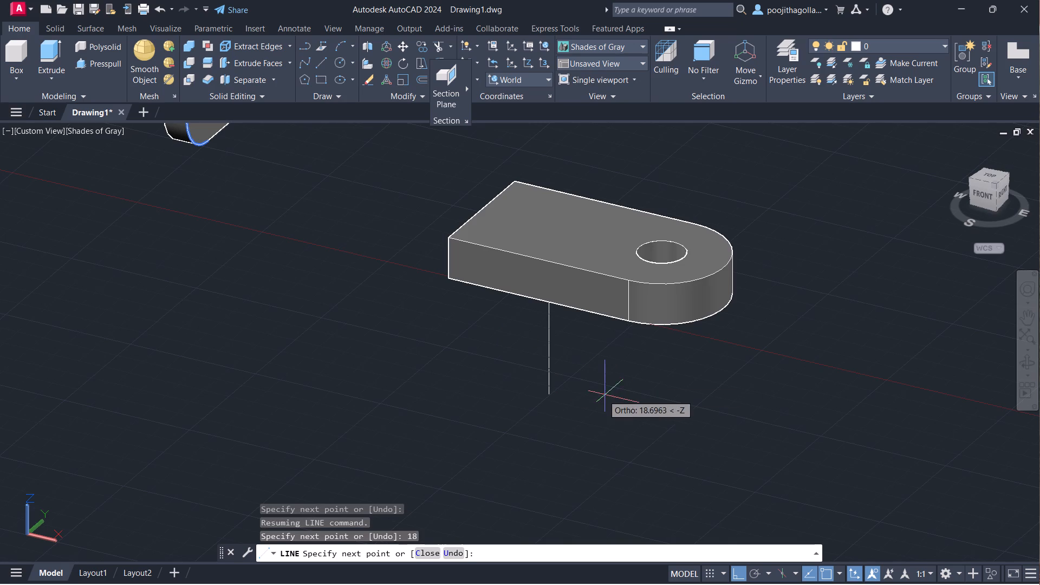
{"action": "scroll", "coordinate": [606, 376], "scroll_direction": "up", "scroll_amount": 2}
{"action": "middle_click_drag", "start_coordinate": [607, 376], "coordinate": [610, 383]}
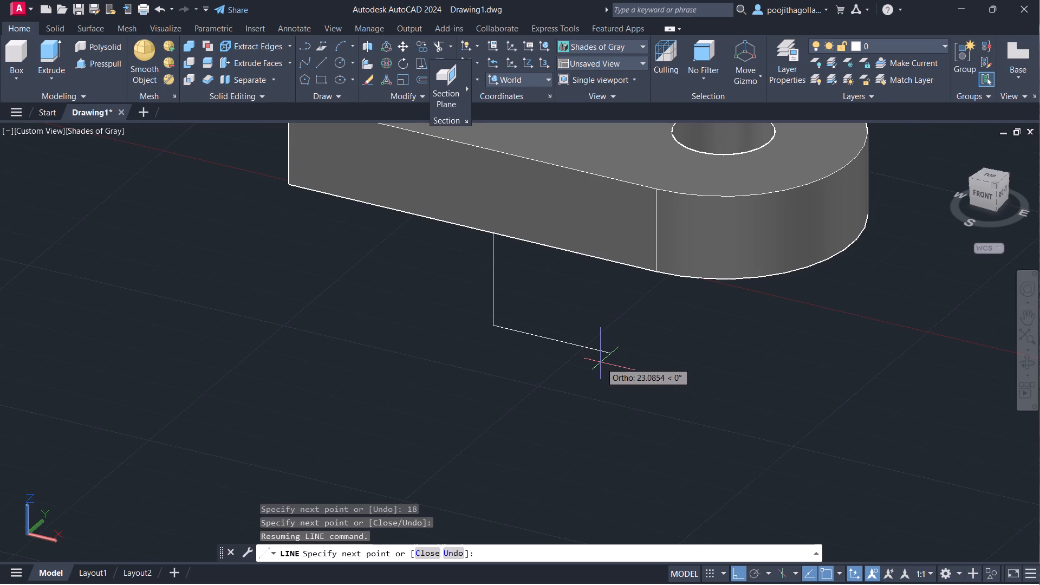
{"action": "type", "text": "32"}
{"action": "key", "text": "Return"}
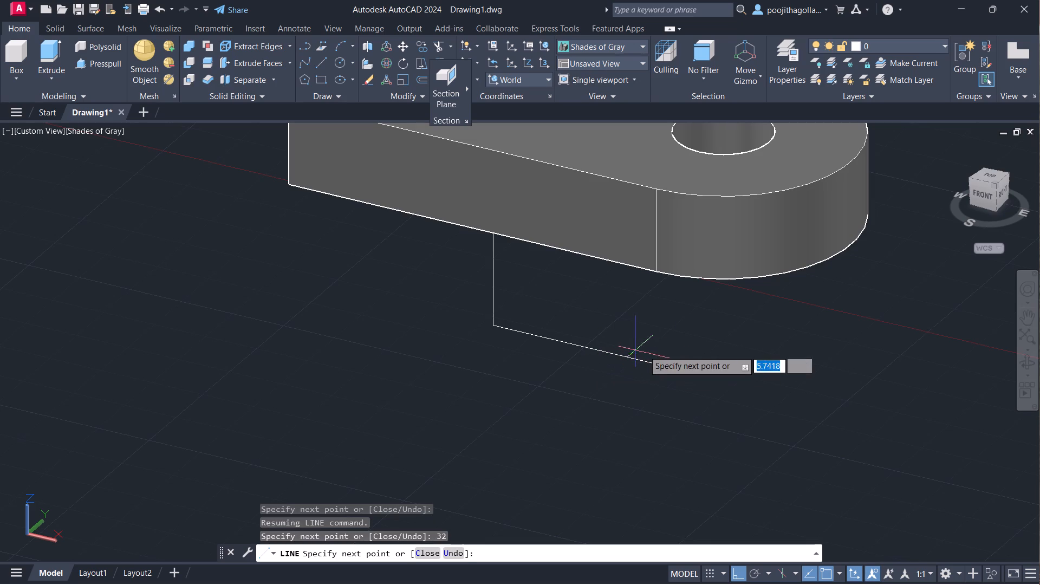
{"action": "key", "text": "Escape"}
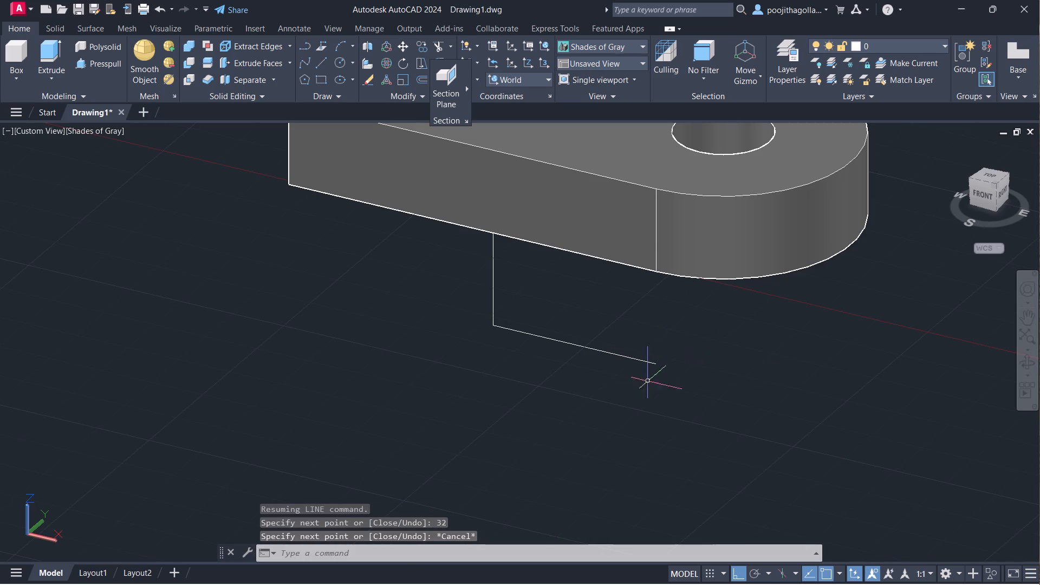
Copy the holed plate straight down, from its upper front tangent corner to the free end of the lower 32-long line.
{"action": "middle_click_drag", "start_coordinate": [656, 316], "coordinate": [731, 300]}
{"action": "middle_click_drag", "start_coordinate": [720, 265], "coordinate": [719, 280]}
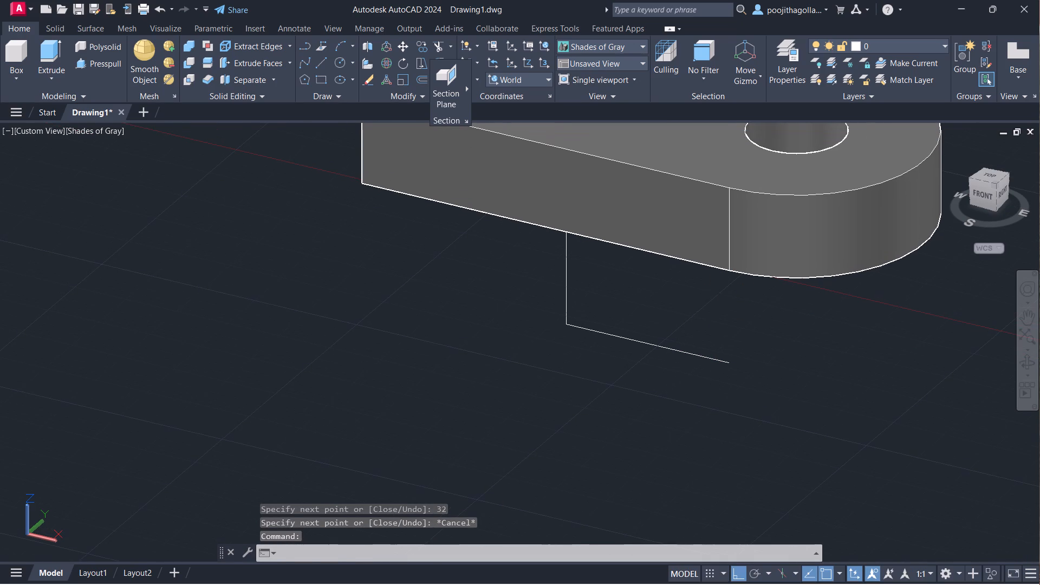
{"action": "middle_click_drag", "start_coordinate": [719, 303], "coordinate": [686, 302]}
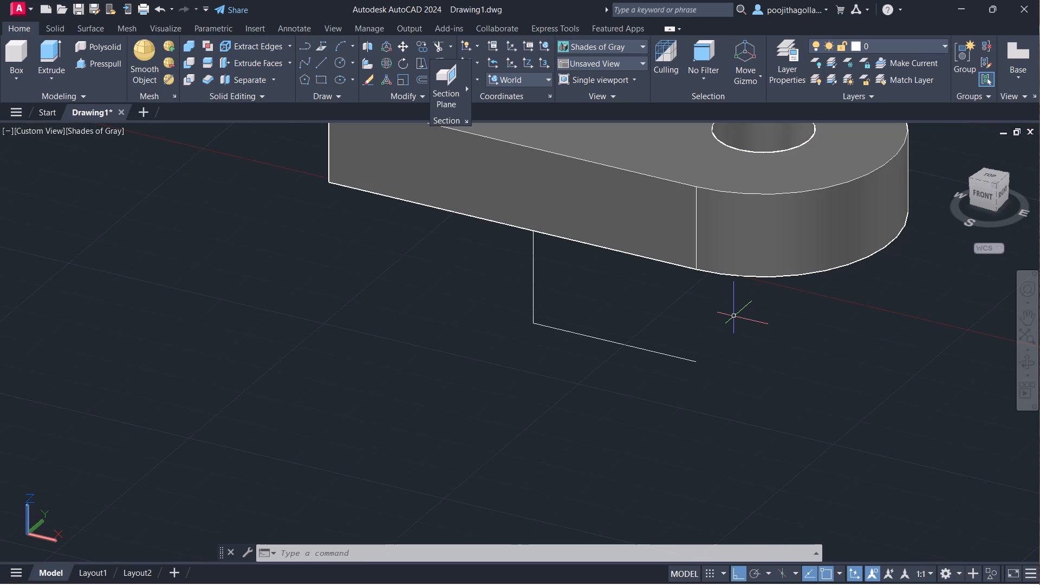
{"action": "key", "text": "m"}
{"action": "key", "text": "BackSpace"}
{"action": "type", "text": "co"}
{"action": "key", "text": "Return"}
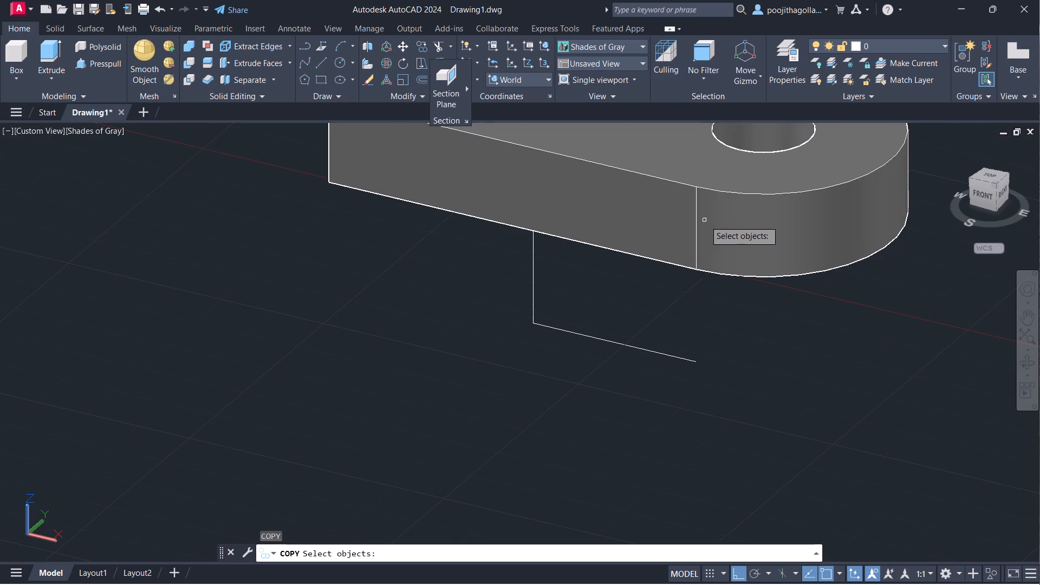
{"action": "left_click", "coordinate": [721, 222]}
{"action": "key", "text": "Return"}
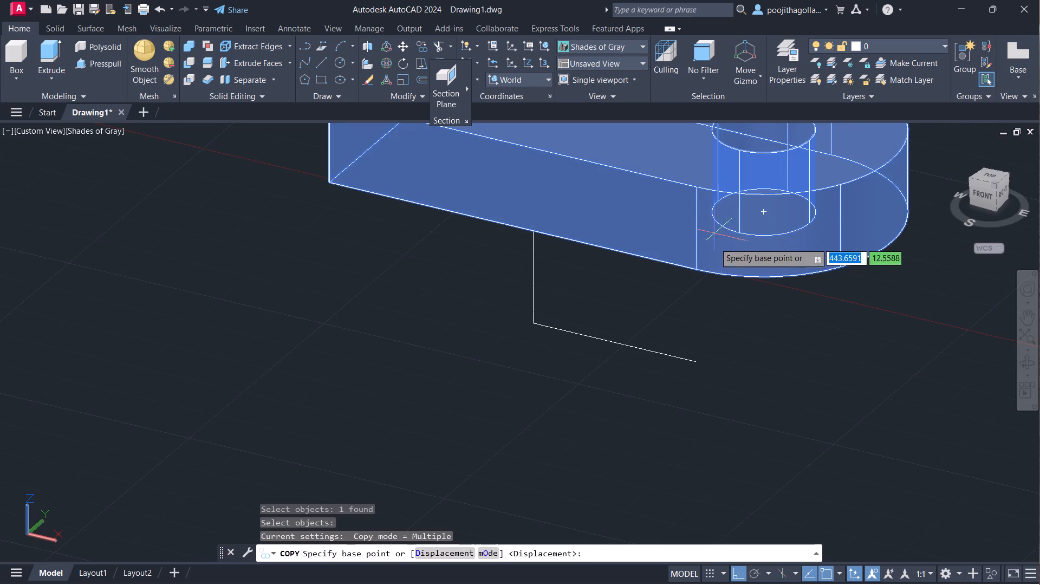
{"action": "left_click", "coordinate": [695, 186]}
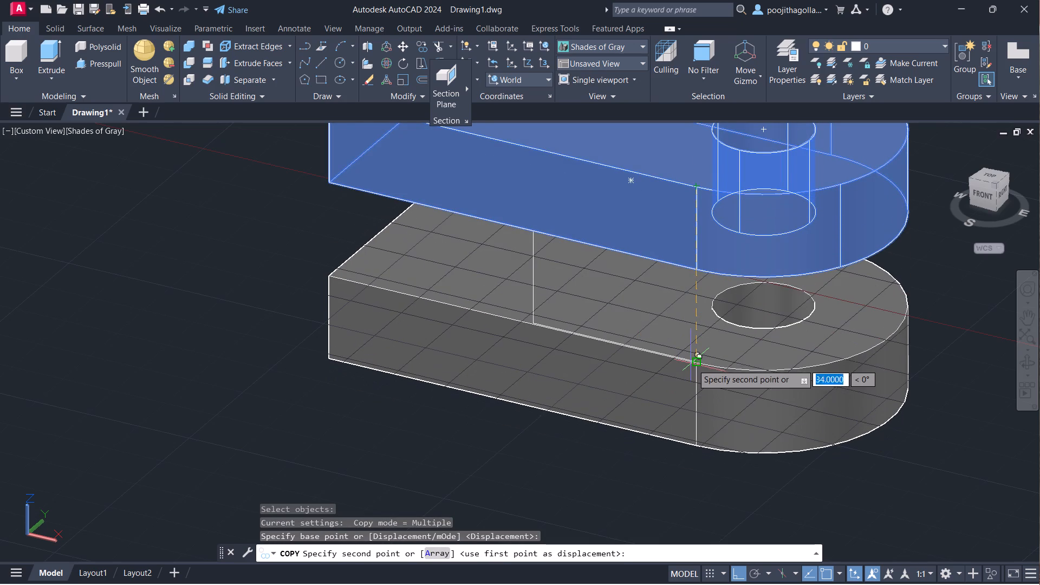
{"action": "left_click", "coordinate": [692, 361]}
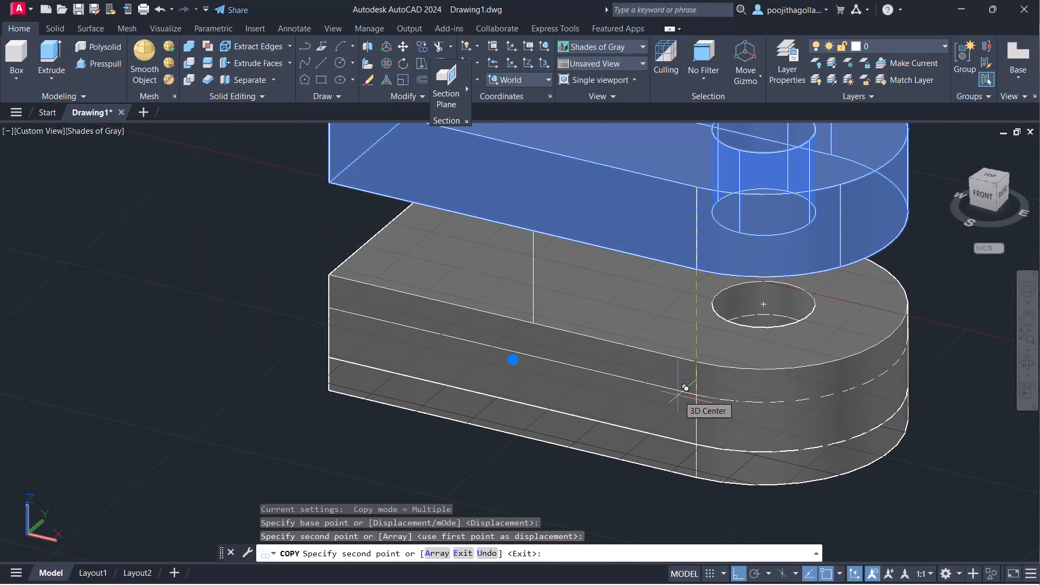
{"action": "key", "text": "ctrl+z"}
{"action": "scroll", "coordinate": [691, 363], "scroll_direction": "up", "scroll_amount": 4}
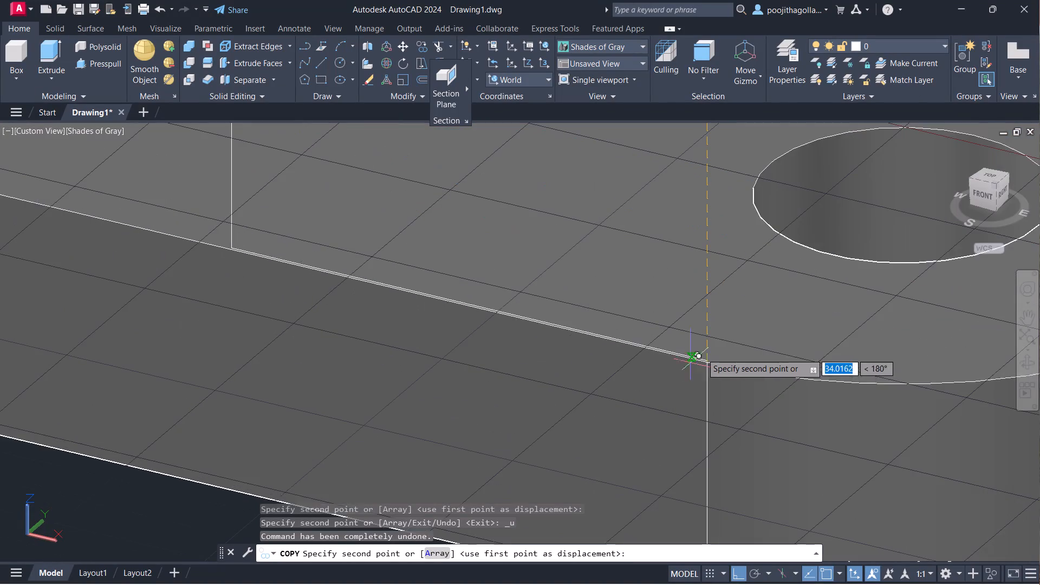
{"action": "scroll", "coordinate": [704, 363], "scroll_direction": "up", "scroll_amount": 3}
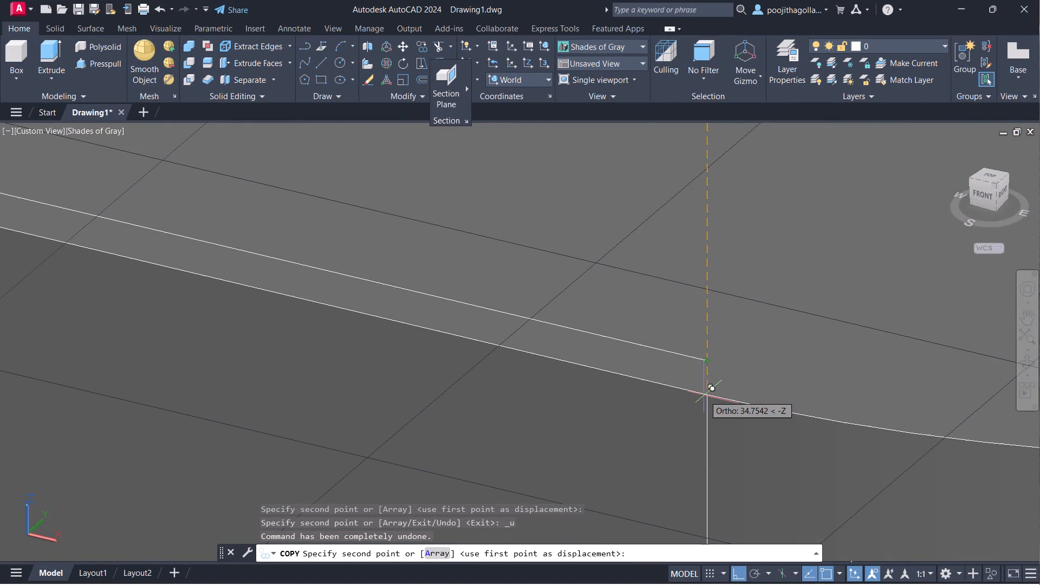
{"action": "left_click", "coordinate": [705, 362]}
{"action": "scroll", "coordinate": [706, 364], "scroll_direction": "down", "scroll_amount": 5}
{"action": "middle_click_drag", "start_coordinate": [706, 398], "coordinate": [712, 417]}
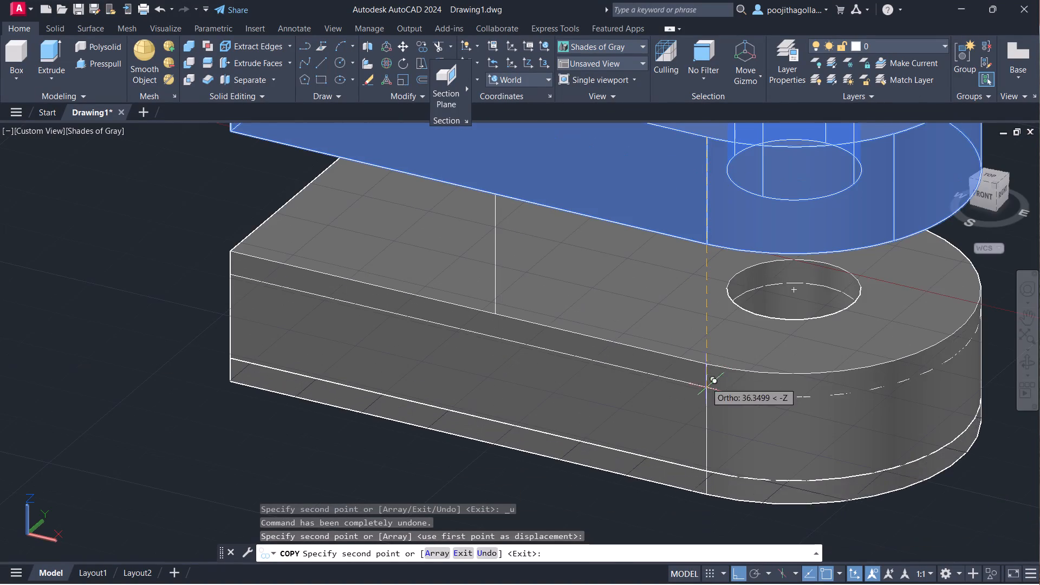
{"action": "middle_click_drag", "start_coordinate": [712, 417], "coordinate": [712, 422]}
{"action": "key", "text": "Escape"}
Draw an 18-long vertical line joining the two plates' facing front corners at their square ends.
{"action": "scroll", "coordinate": [706, 409], "scroll_direction": "down", "scroll_amount": 2}
{"action": "middle_click_drag", "start_coordinate": [706, 409], "coordinate": [713, 399]}
{"action": "scroll", "coordinate": [714, 396], "scroll_direction": "up", "scroll_amount": 2}
{"action": "middle_click_drag", "start_coordinate": [672, 357], "coordinate": [693, 384]}
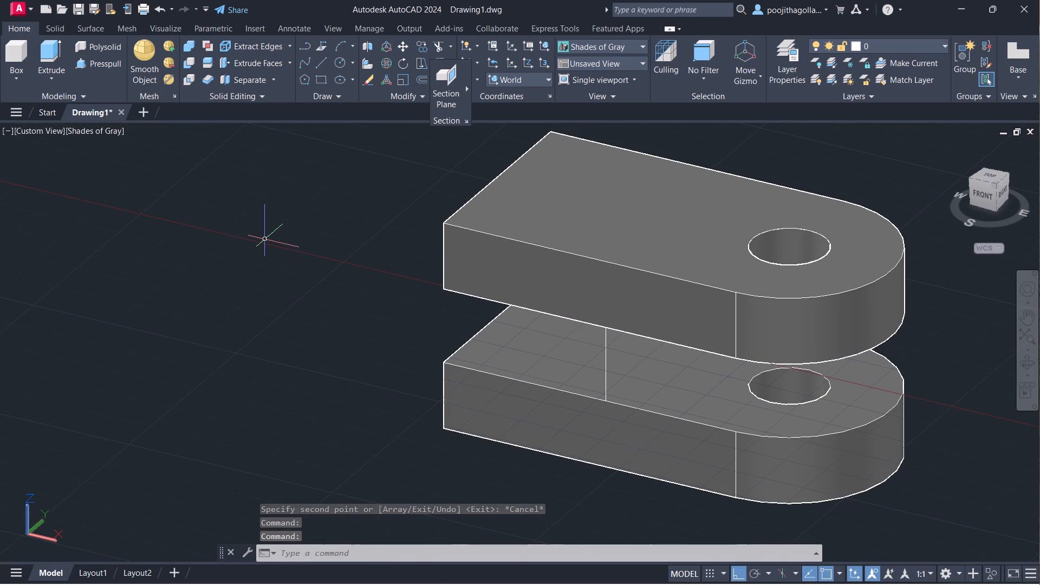
{"action": "key", "text": "l"}
{"action": "key", "text": "Return"}
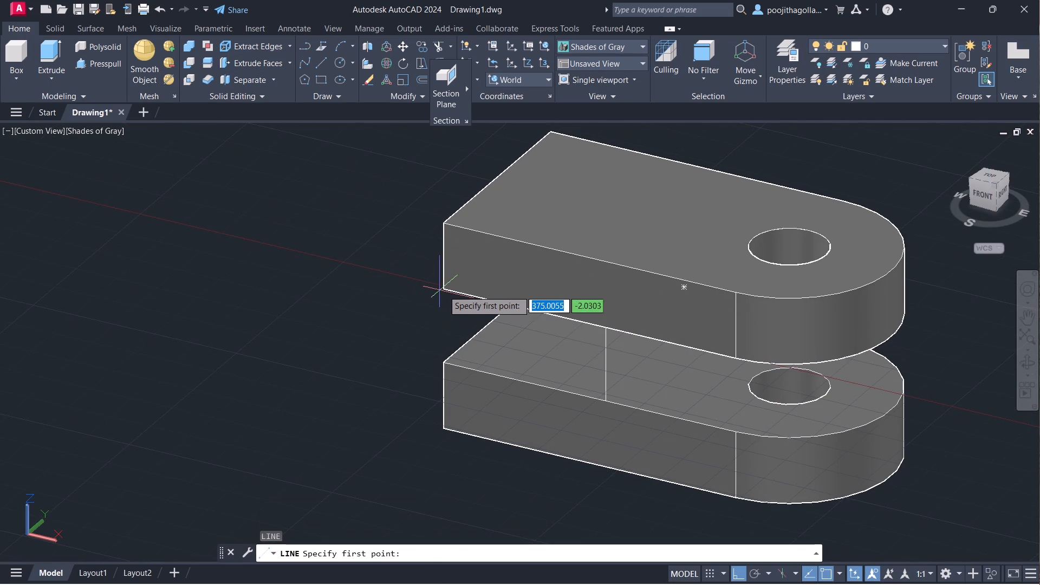
{"action": "left_click", "coordinate": [444, 289]}
{"action": "left_click", "coordinate": [441, 362]}
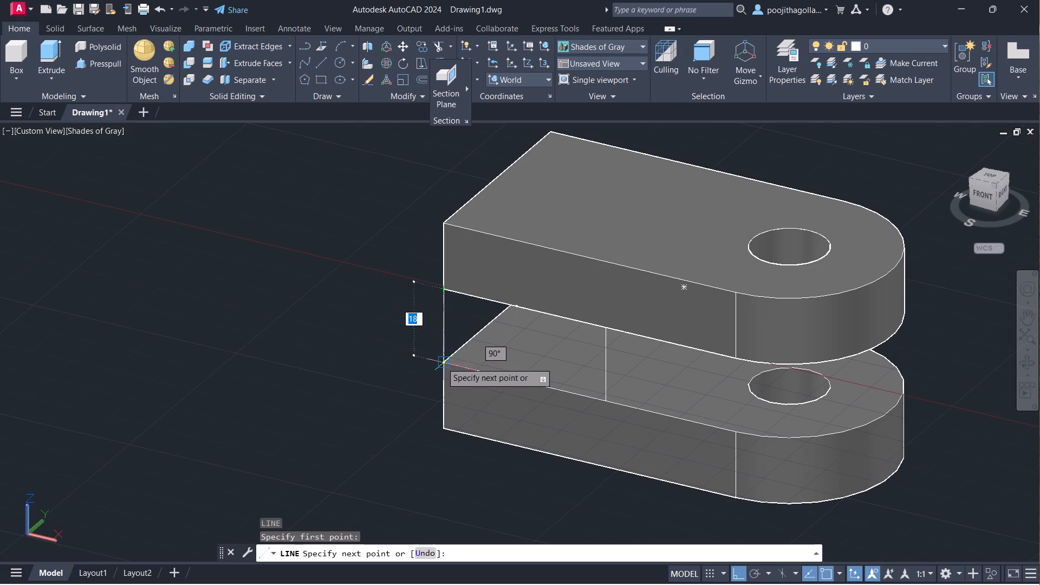
{"action": "key", "text": "Escape"}
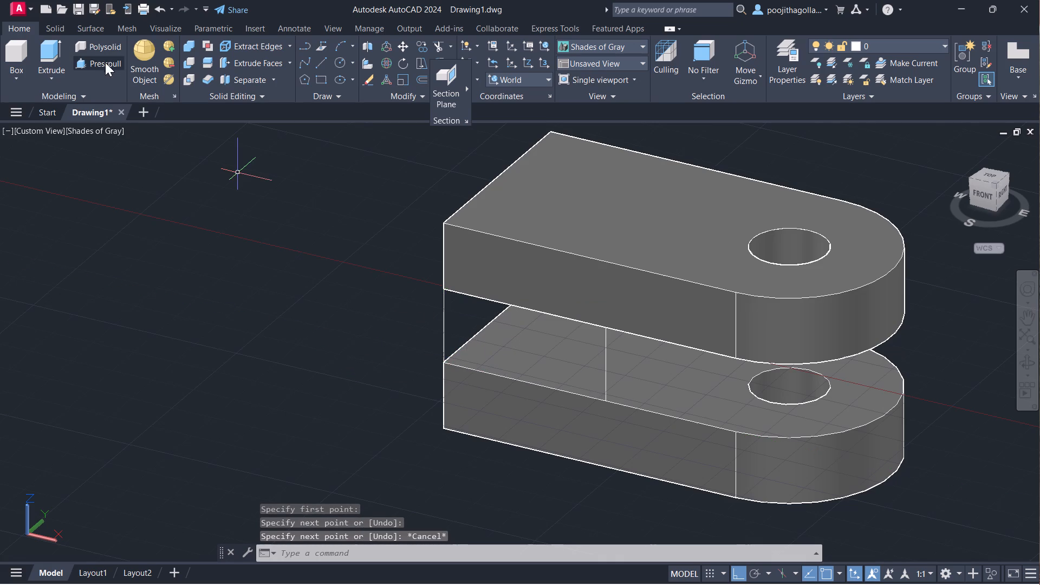
{"action": "left_click", "coordinate": [105, 62]}
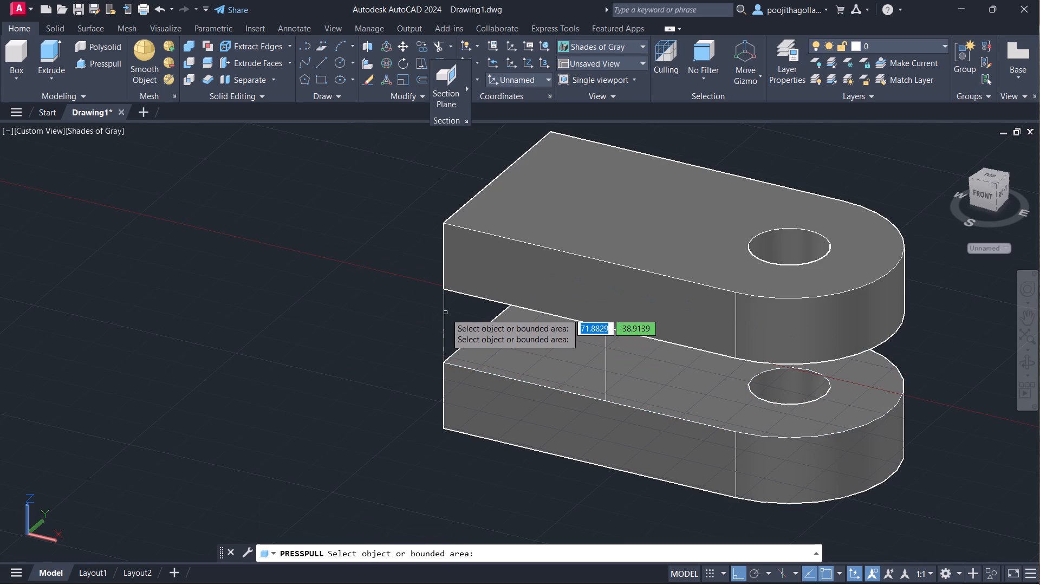
{"action": "key", "text": "Escape"}
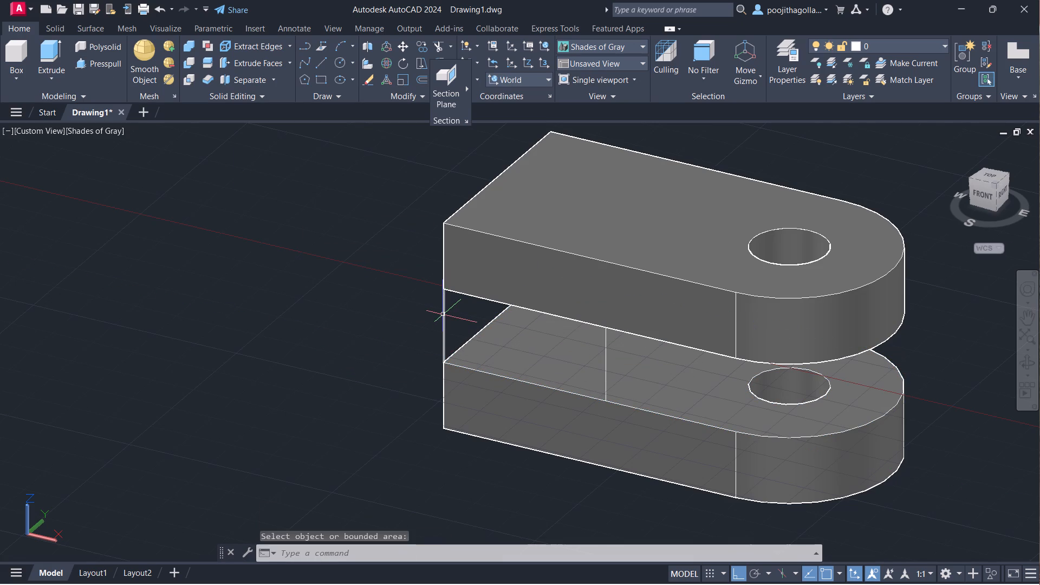
Draw two 40-long lines along the plates' facing front edges, linking the square-end vertical line to the inner vertical line.
{"action": "key", "text": "l"}
{"action": "key", "text": "Return"}
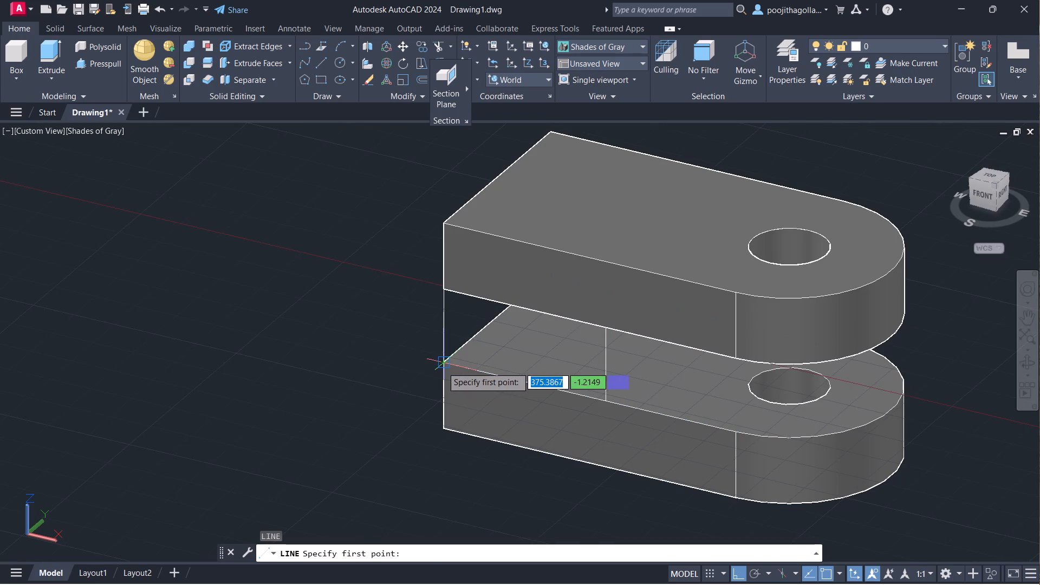
{"action": "left_click", "coordinate": [442, 367]}
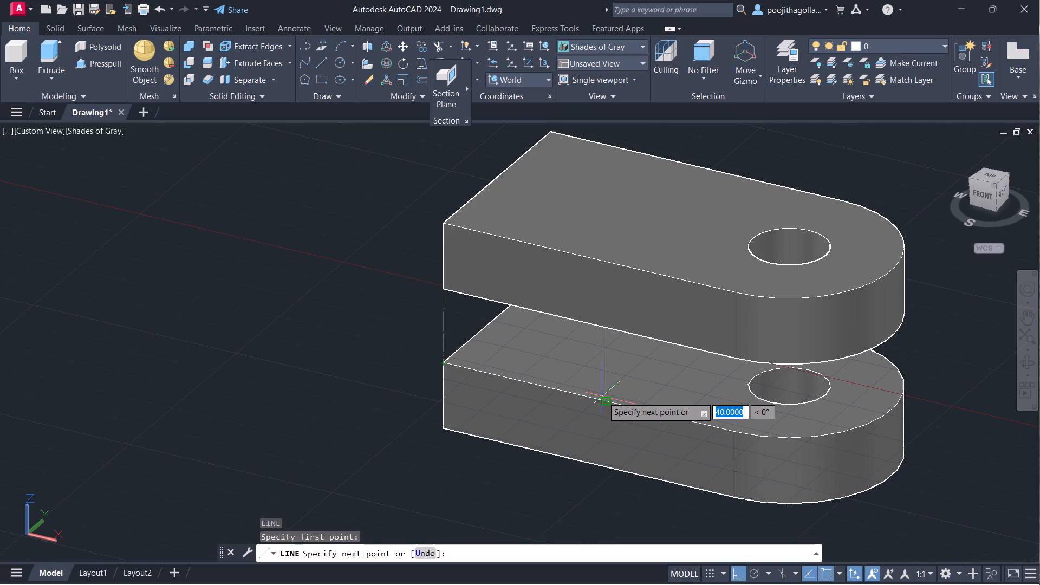
{"action": "left_click", "coordinate": [602, 396]}
{"action": "key", "text": "Escape"}
{"action": "key", "text": "l"}
{"action": "key", "text": "Return"}
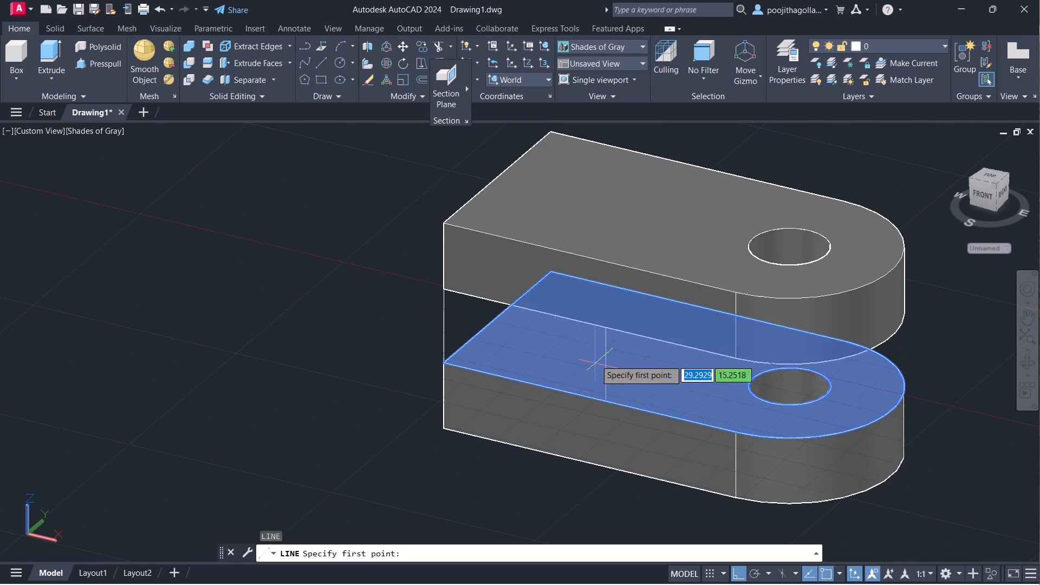
{"action": "left_click", "coordinate": [604, 331]}
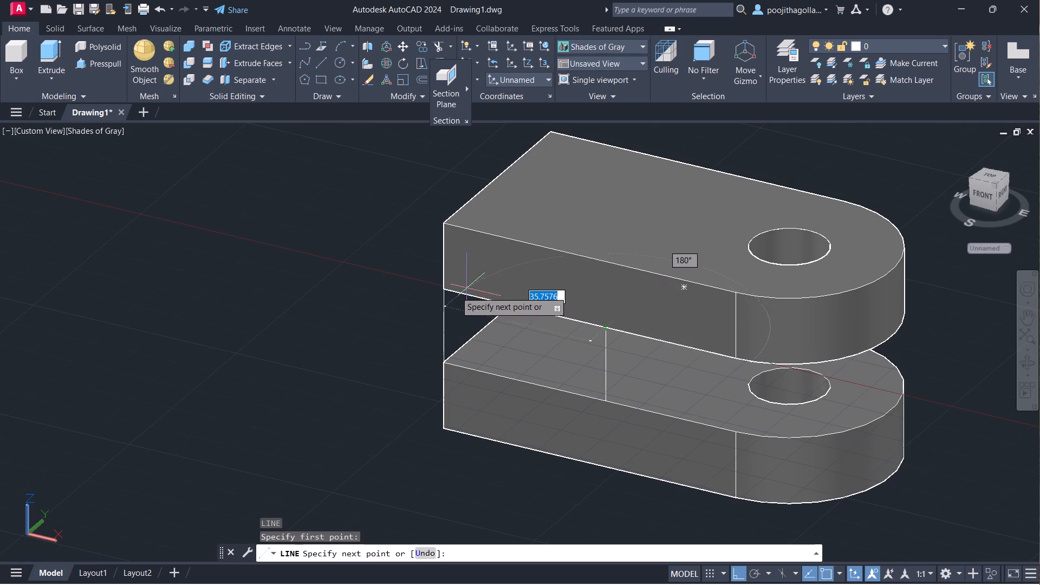
{"action": "left_click", "coordinate": [446, 292]}
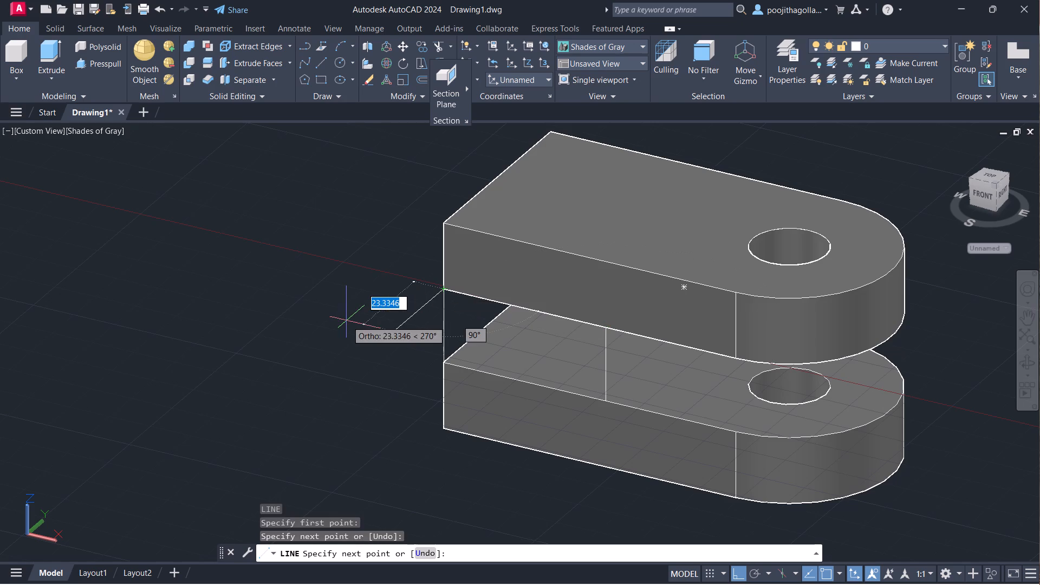
{"action": "key", "text": "Escape"}
{"action": "left_click_drag", "start_coordinate": [101, 66], "coordinate": [108, 68]}
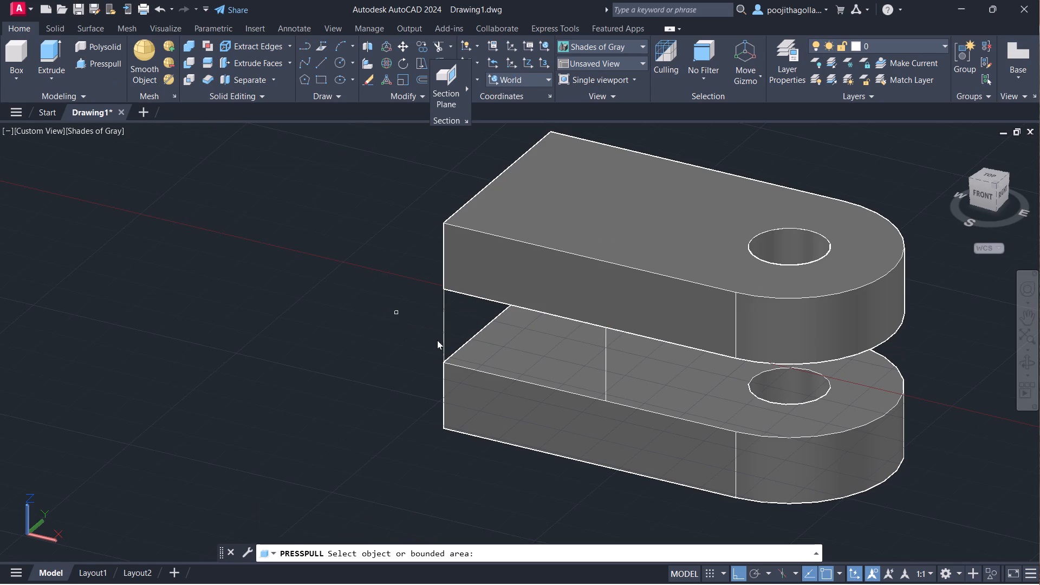
{"action": "key", "text": "Escape"}
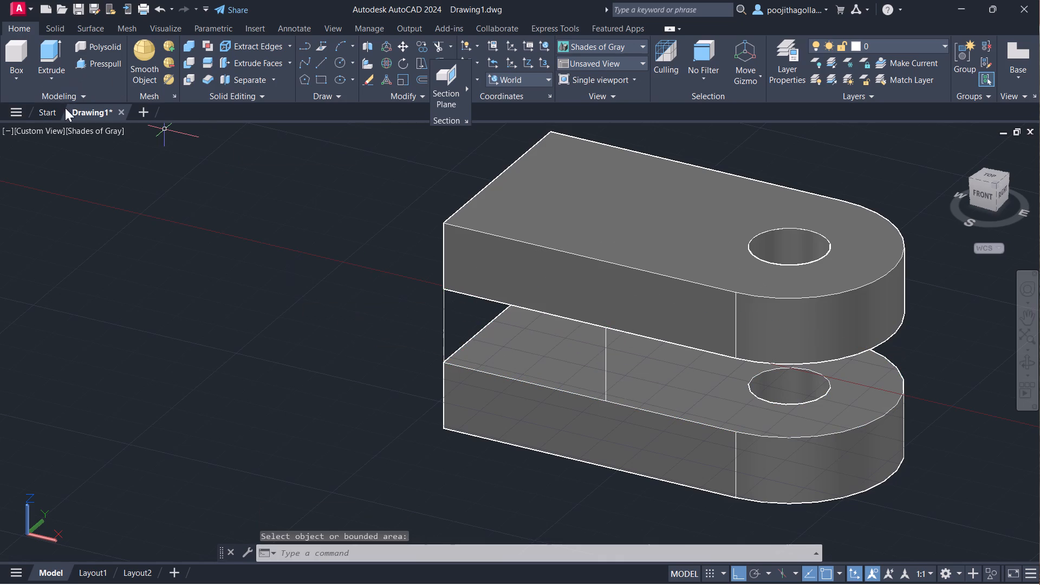
Set the viewport's visual style to 2D Wireframe.
{"action": "left_click", "coordinate": [100, 129]}
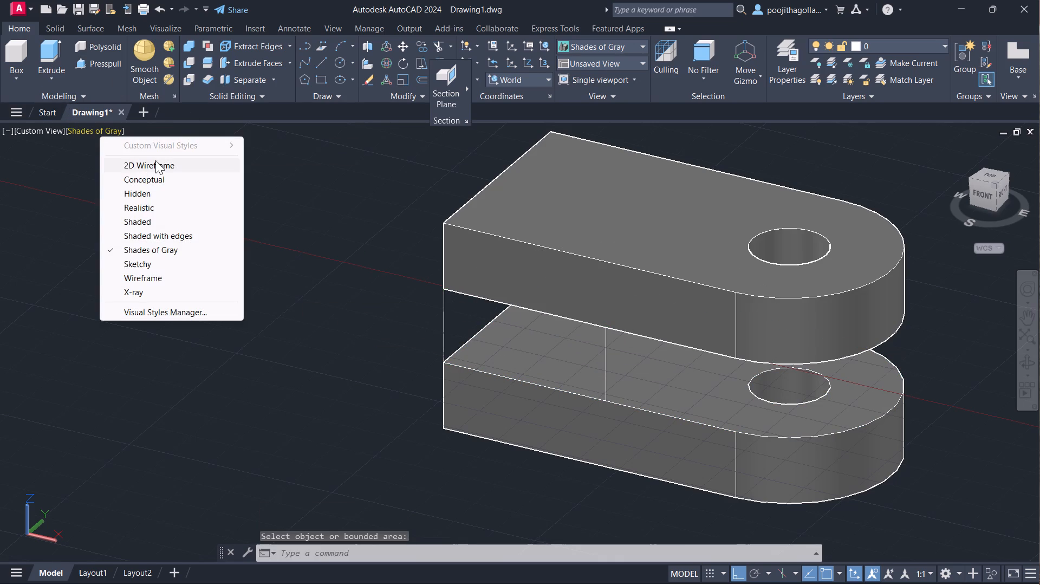
{"action": "left_click", "coordinate": [155, 160]}
Join the four lines of the rectangle between the two plates' front edges into one polyline.
{"action": "left_click", "coordinate": [446, 333]}
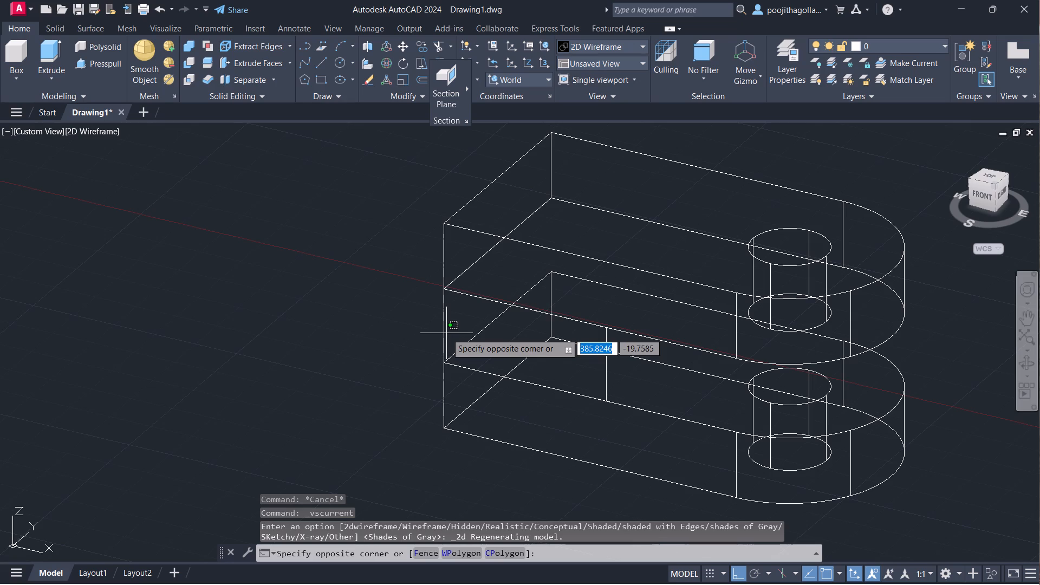
{"action": "left_click", "coordinate": [444, 330]}
{"action": "left_click", "coordinate": [444, 327]}
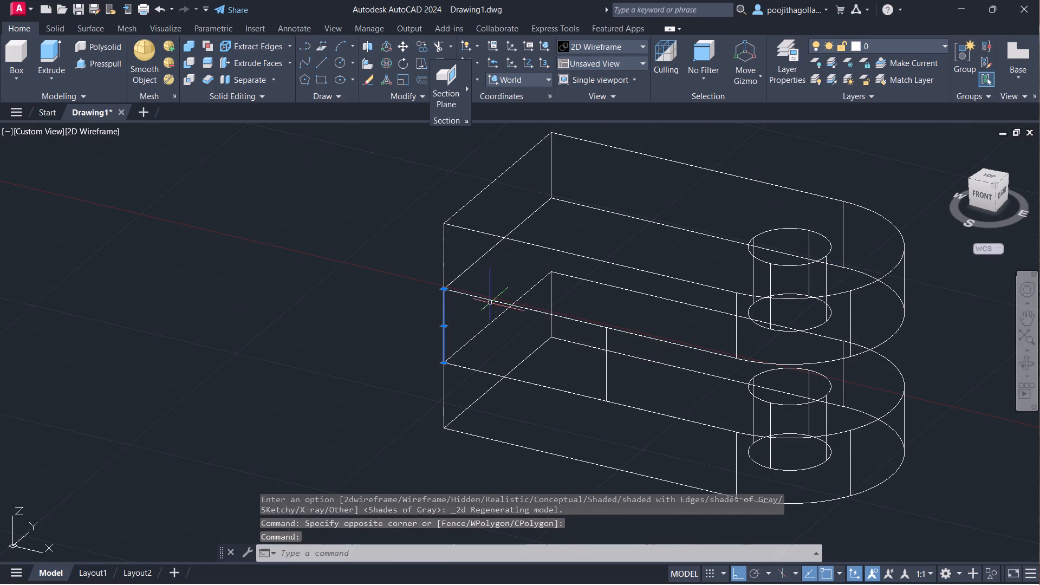
{"action": "left_click", "coordinate": [490, 301]}
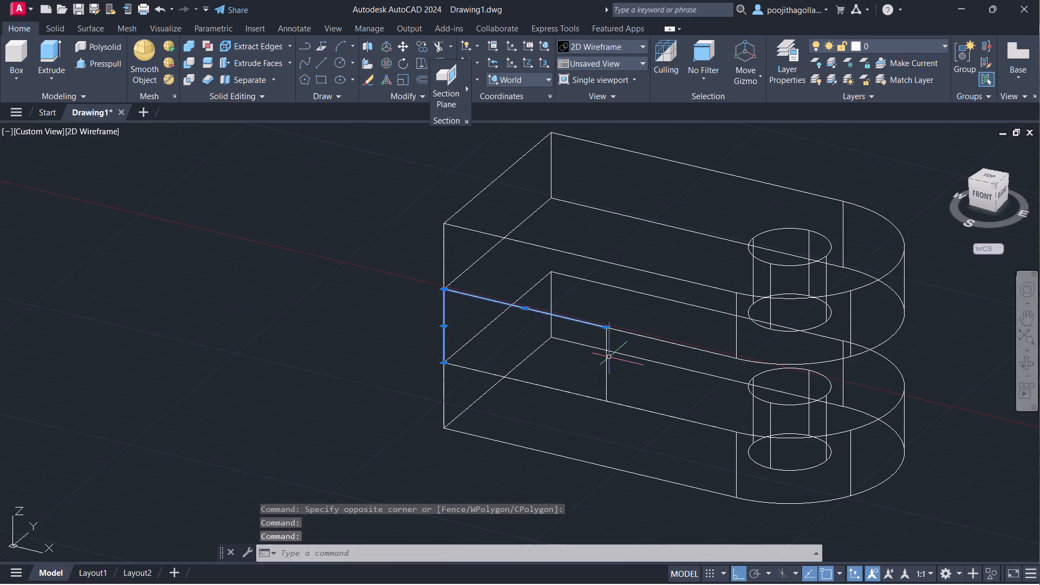
{"action": "left_click", "coordinate": [607, 357]}
{"action": "left_click", "coordinate": [545, 386]}
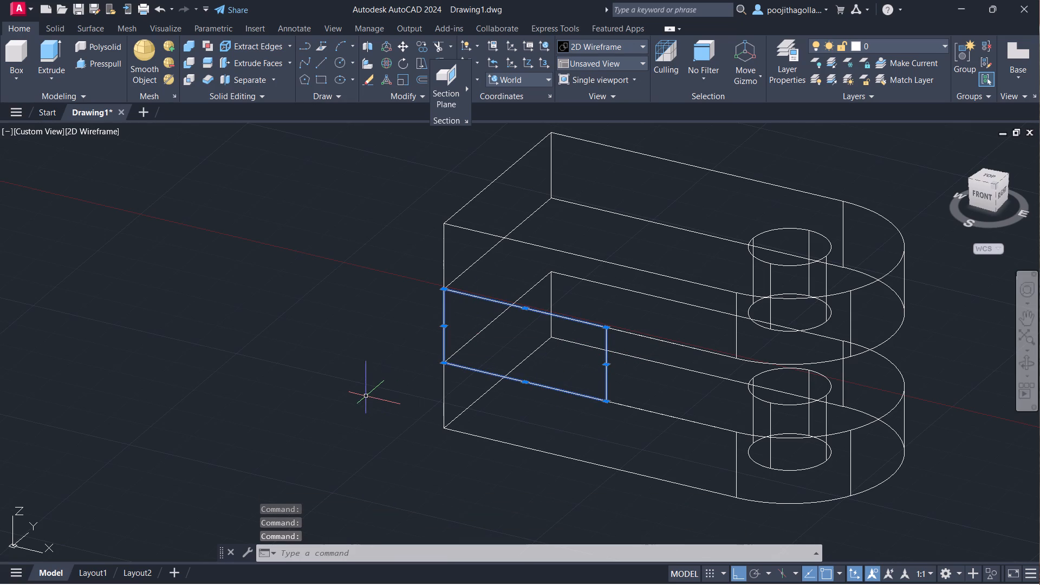
{"action": "key", "text": "j"}
{"action": "key", "text": "Return"}
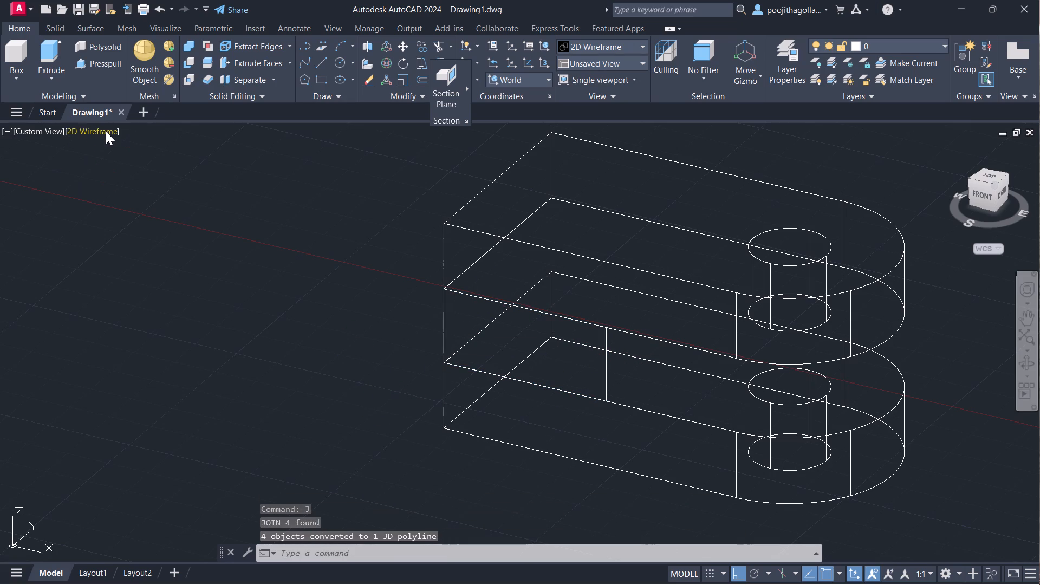
Set the viewport's visual style to Shades of Gray.
{"action": "left_click", "coordinate": [106, 131]}
{"action": "left_click", "coordinate": [184, 256]}
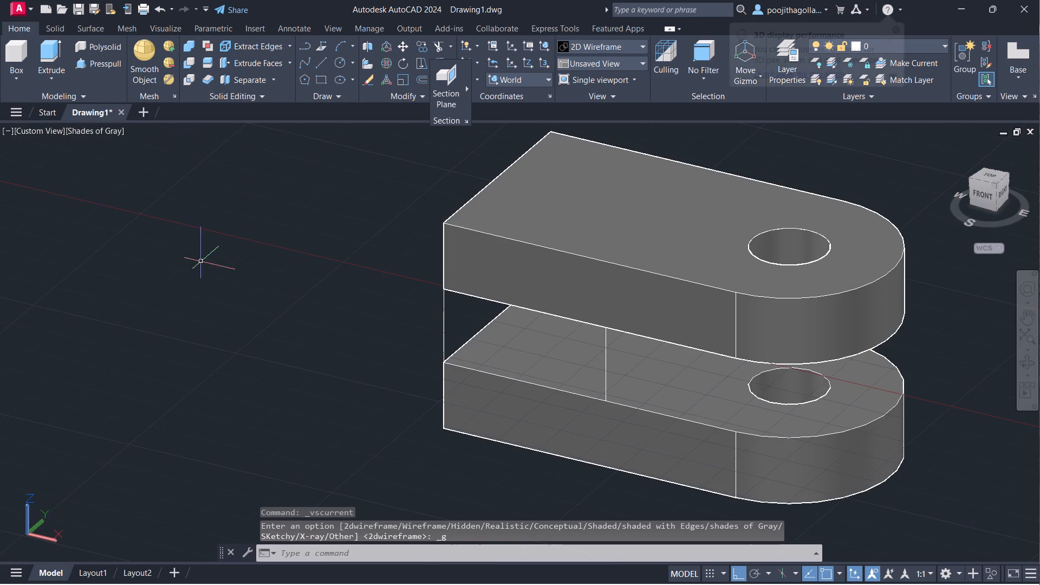
Presspull the joined rectangle between the plates across their full width to the opposite square-end corner, making the fork's connecting block.
{"action": "left_click", "coordinate": [1031, 356]}
{"action": "left_click_drag", "start_coordinate": [607, 413], "coordinate": [797, 424]}
{"action": "scroll", "coordinate": [742, 446], "scroll_direction": "up", "scroll_amount": 1}
{"action": "middle_click_drag", "start_coordinate": [742, 445], "coordinate": [758, 364]}
{"action": "key", "text": "Escape"}
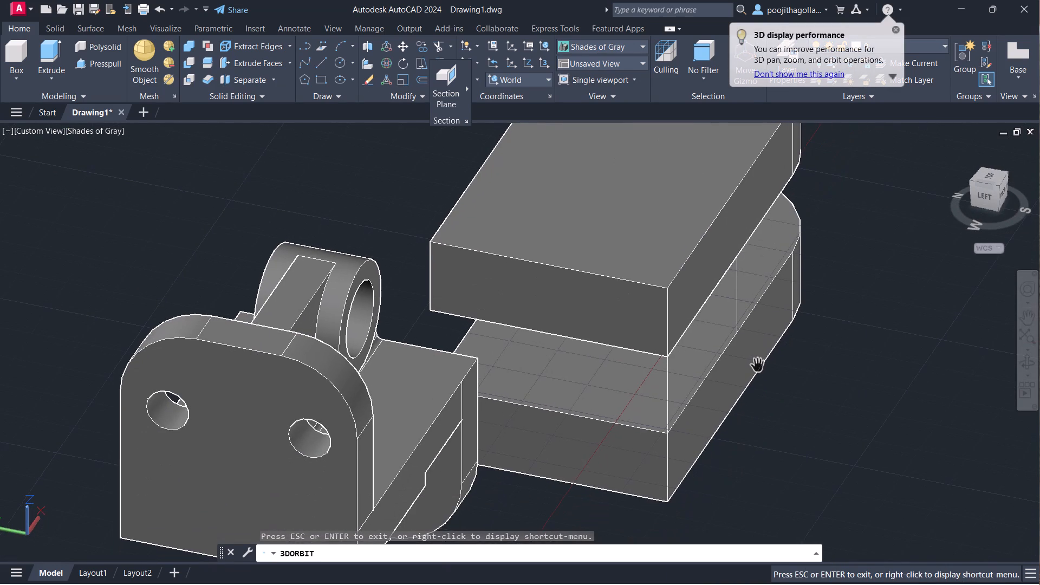
{"action": "left_click", "coordinate": [99, 65]}
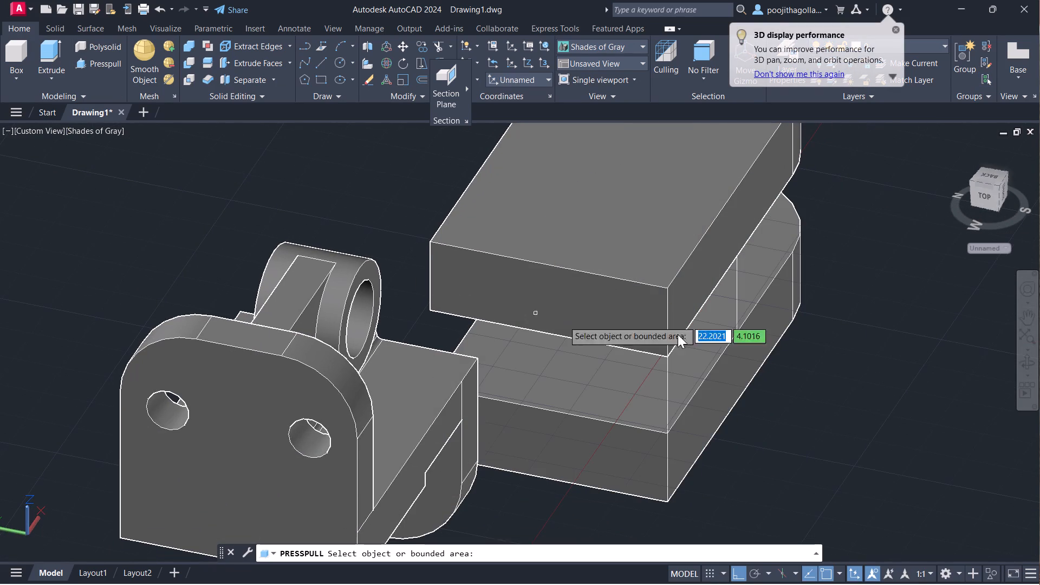
{"action": "left_click", "coordinate": [668, 379]}
{"action": "middle_click_drag", "start_coordinate": [751, 383], "coordinate": [877, 386]}
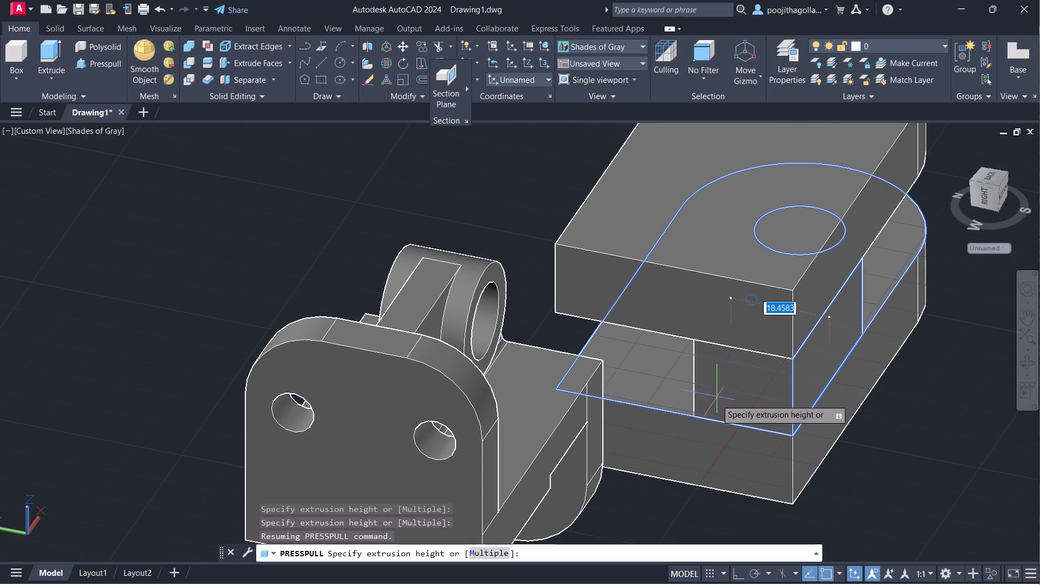
{"action": "middle_click_drag", "start_coordinate": [716, 398], "coordinate": [677, 407], "text": "shift"}
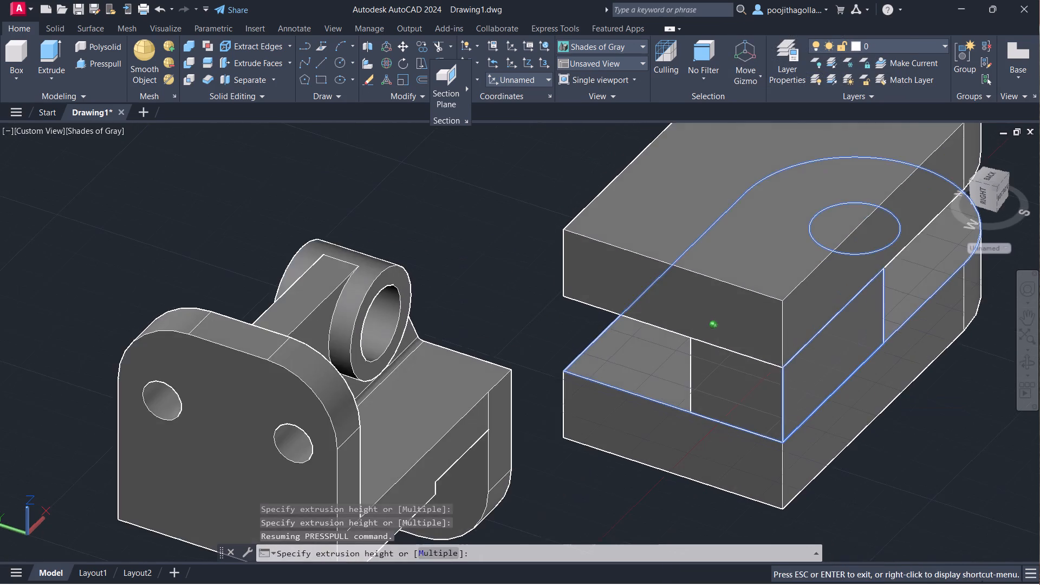
{"action": "middle_click_drag", "start_coordinate": [677, 407], "coordinate": [675, 407], "text": "shift"}
{"action": "left_click", "coordinate": [577, 354]}
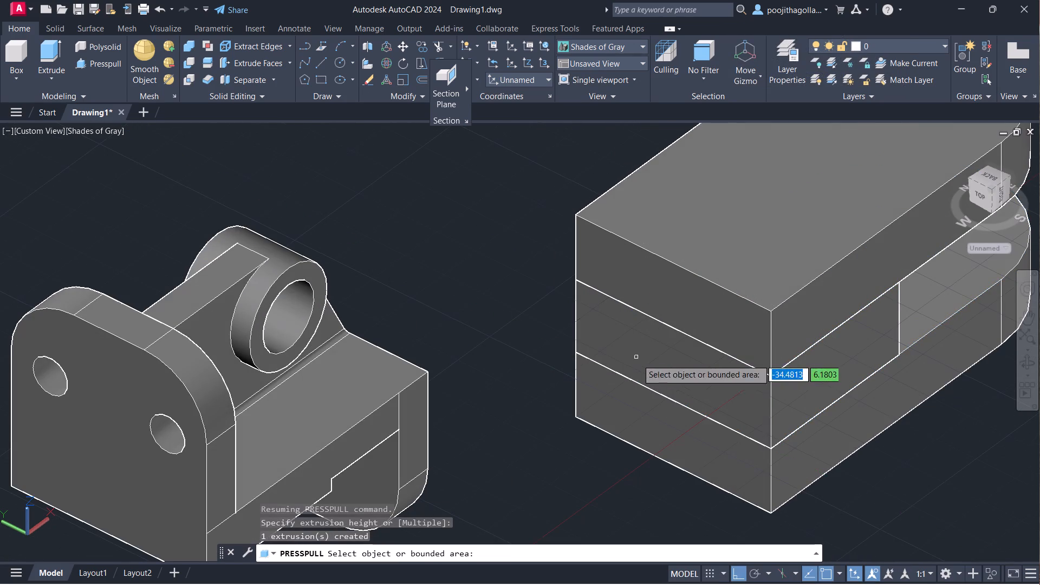
{"action": "key", "text": "Escape"}
Examine the fork-shaped part from several angles, checking the connecting block, the gap and the aligned holes.
{"action": "scroll", "coordinate": [676, 376], "scroll_direction": "down", "scroll_amount": 2}
{"action": "middle_click_drag", "start_coordinate": [691, 372], "coordinate": [624, 354]}
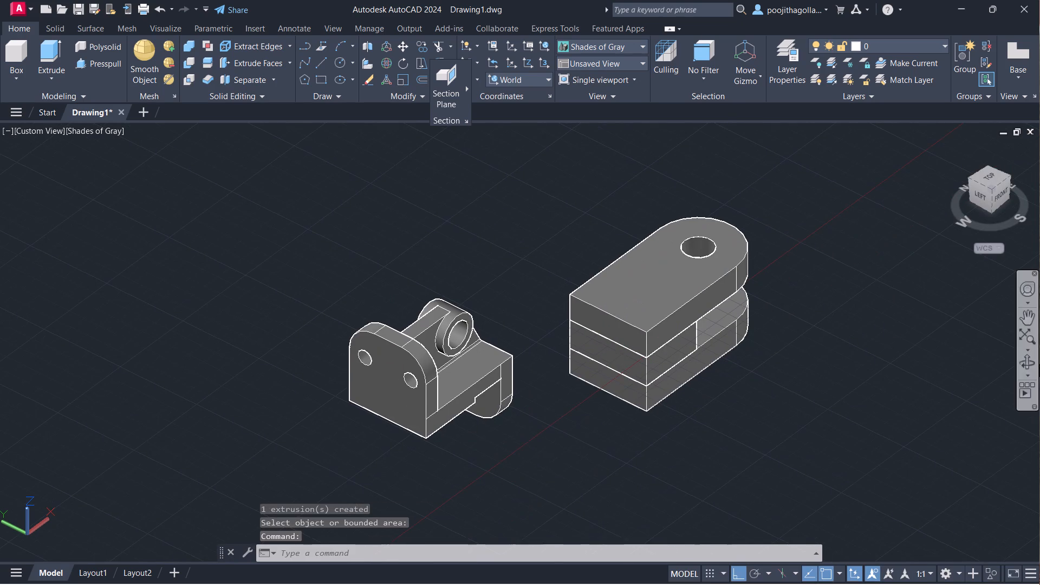
{"action": "left_click", "coordinate": [1026, 363]}
{"action": "left_click_drag", "start_coordinate": [916, 354], "coordinate": [783, 354]}
{"action": "scroll", "coordinate": [785, 394], "scroll_direction": "up", "scroll_amount": 3}
{"action": "middle_click_drag", "start_coordinate": [785, 404], "coordinate": [770, 378]}
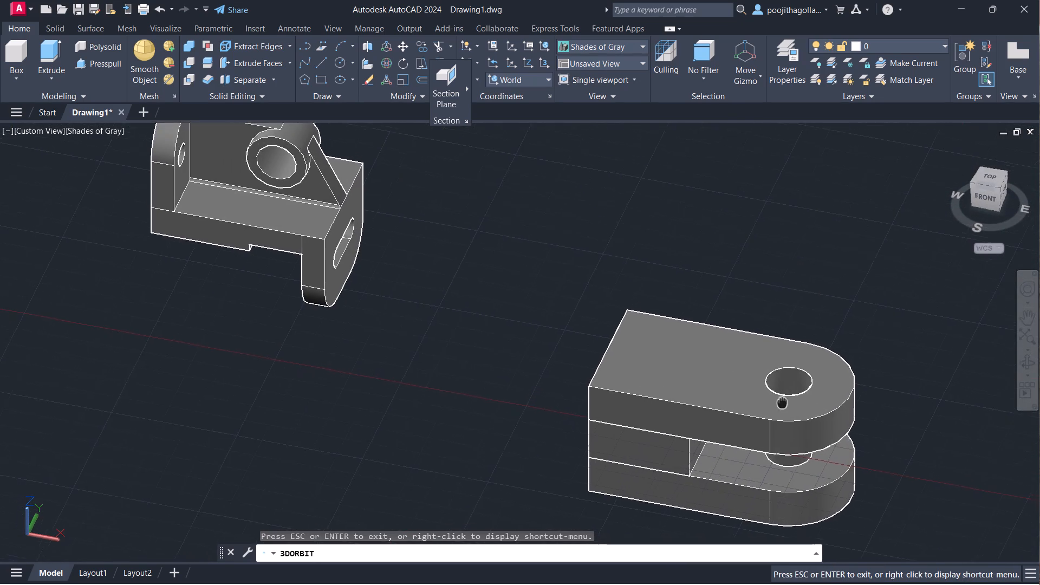
{"action": "middle_click_drag", "start_coordinate": [770, 378], "coordinate": [746, 259]}
{"action": "scroll", "coordinate": [747, 272], "scroll_direction": "up", "scroll_amount": 1}
{"action": "left_click_drag", "start_coordinate": [807, 424], "coordinate": [741, 414]}
{"action": "scroll", "coordinate": [613, 443], "scroll_direction": "up", "scroll_amount": 2}
{"action": "middle_click_drag", "start_coordinate": [651, 434], "coordinate": [737, 408]}
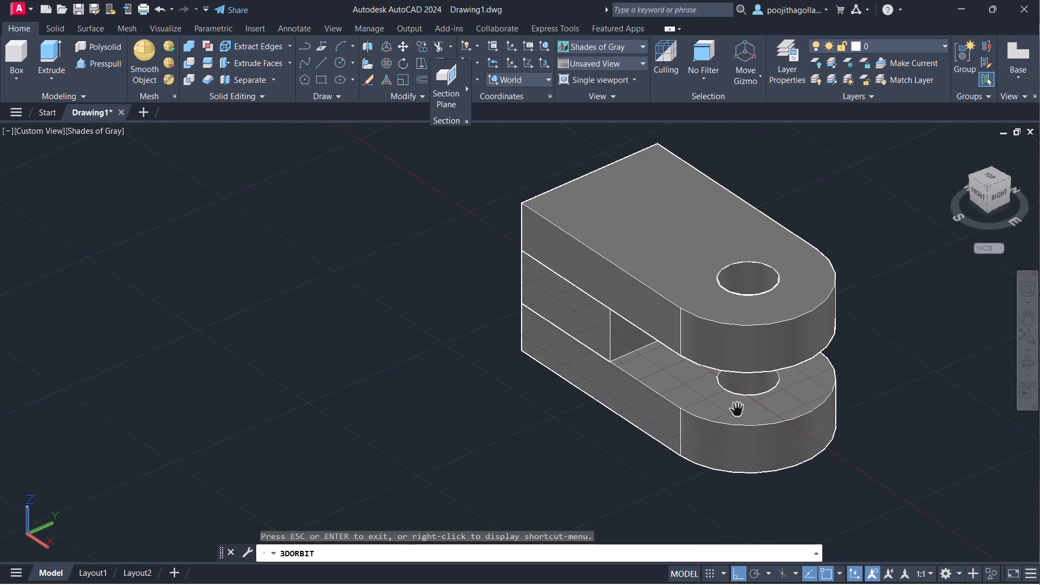
{"action": "key", "text": "Escape"}
{"action": "middle_click_drag", "start_coordinate": [693, 437], "coordinate": [661, 448]}
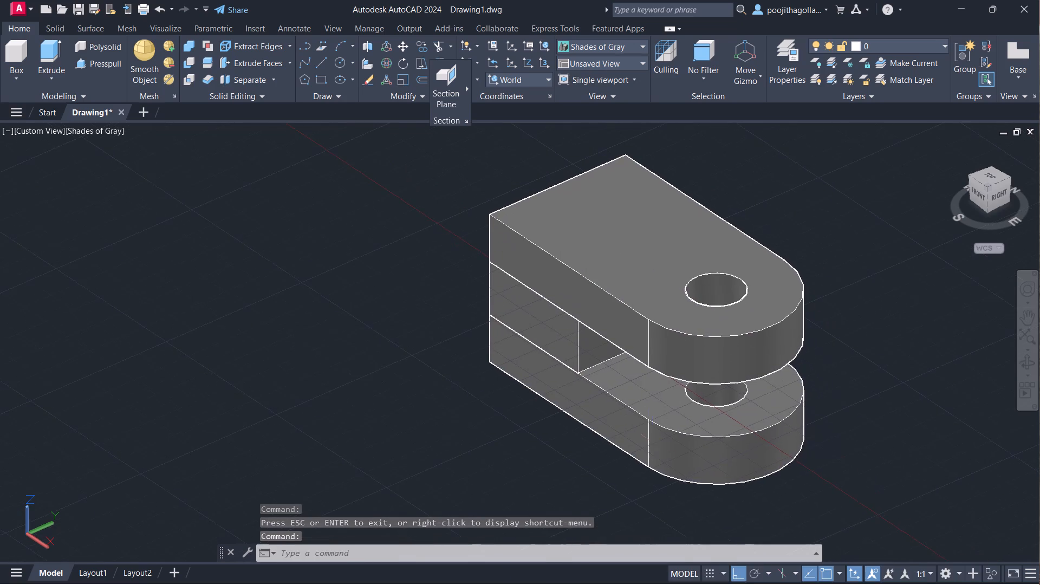
{"action": "scroll", "coordinate": [645, 439], "scroll_direction": "down", "scroll_amount": 2}
{"action": "middle_click_drag", "start_coordinate": [635, 435], "coordinate": [601, 437]}
{"action": "scroll", "coordinate": [595, 434], "scroll_direction": "up", "scroll_amount": 2}
{"action": "middle_click", "coordinate": [616, 430]}
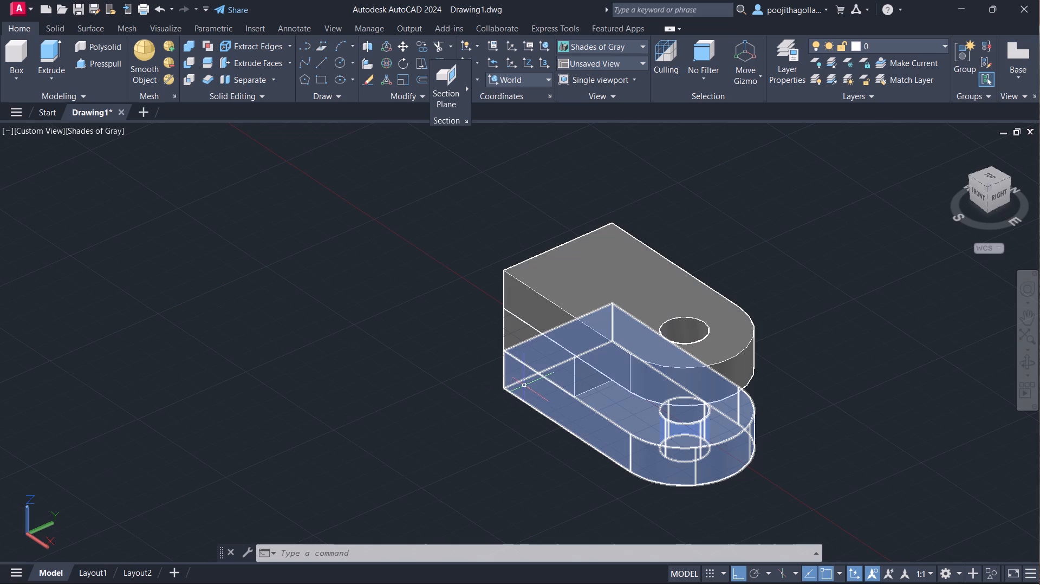
{"action": "left_click", "coordinate": [1023, 363]}
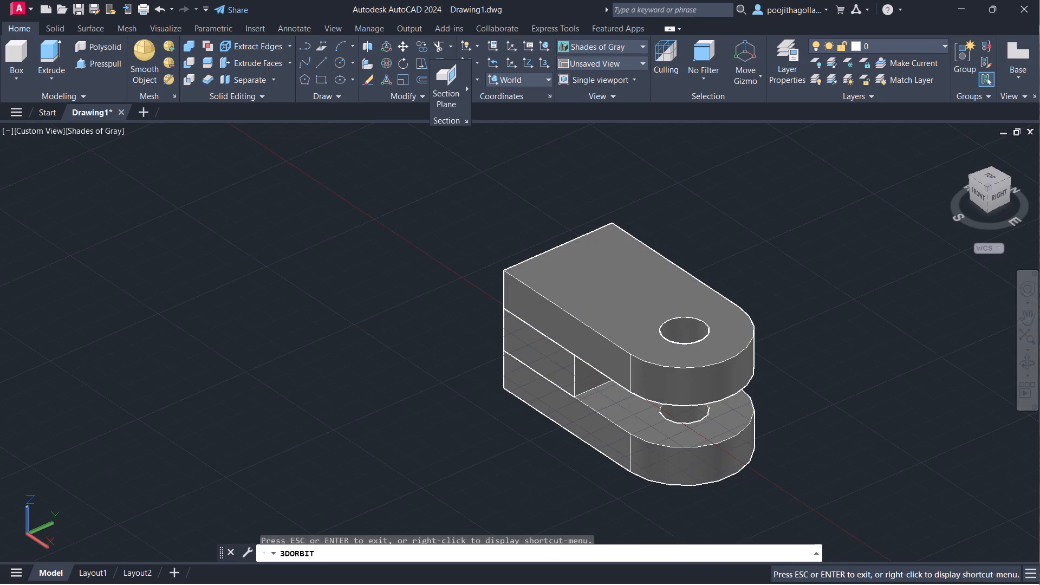
{"action": "left_click_drag", "start_coordinate": [636, 477], "coordinate": [691, 470]}
{"action": "key", "text": "Escape"}
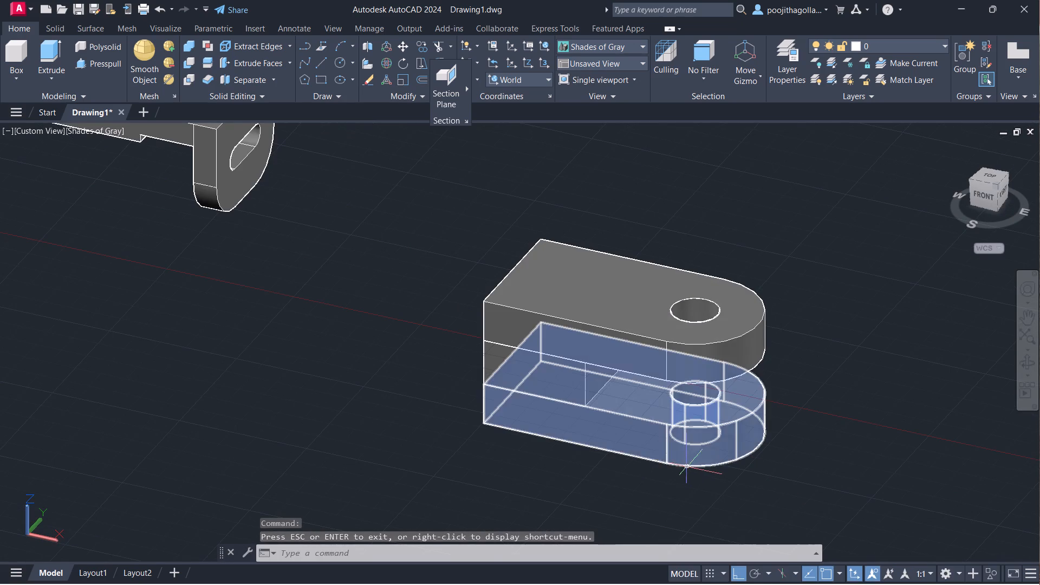
{"action": "middle_click_drag", "start_coordinate": [680, 461], "coordinate": [640, 391]}
{"action": "middle_click_drag", "start_coordinate": [571, 353], "coordinate": [589, 391]}
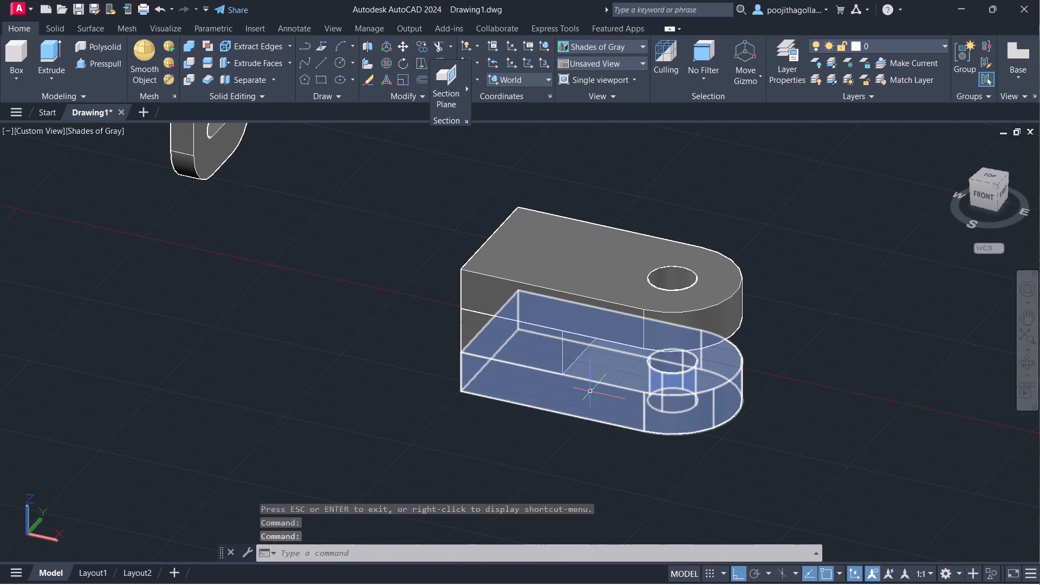
{"action": "middle_click_drag", "start_coordinate": [679, 302], "coordinate": [687, 330]}
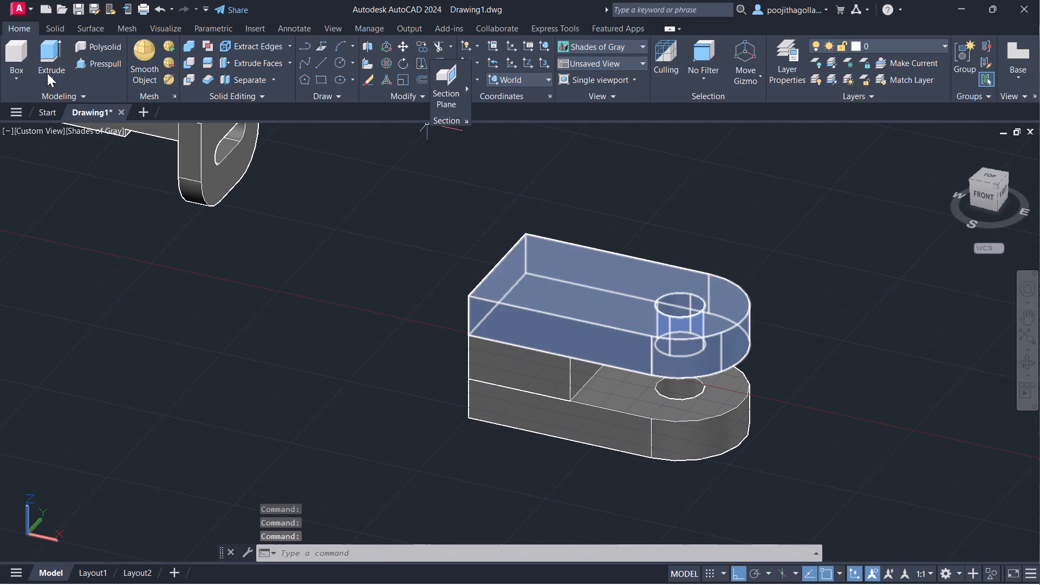
Switch the viewport to the Right view.
{"action": "left_click", "coordinate": [41, 133]}
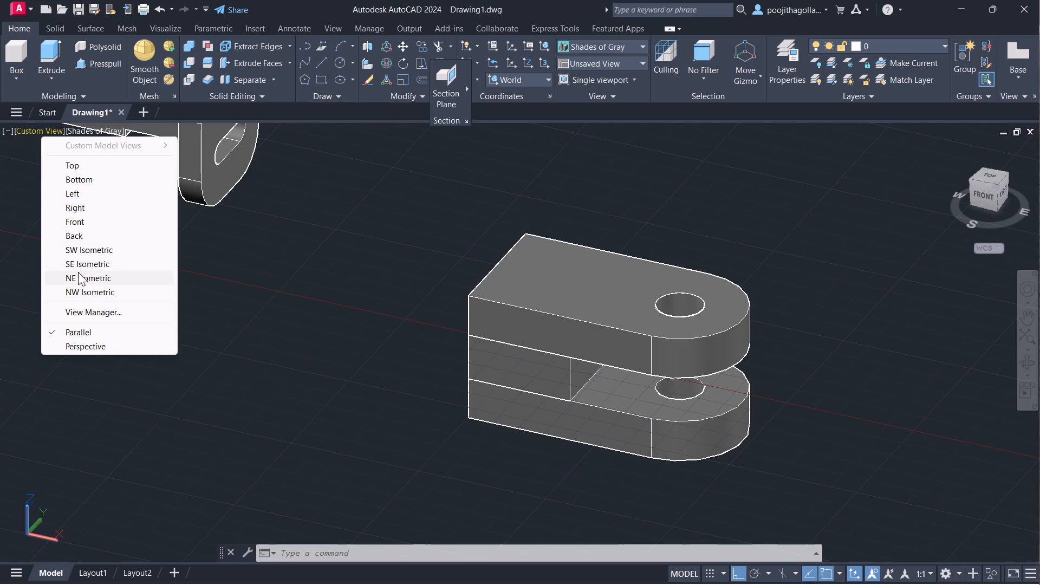
{"action": "left_click", "coordinate": [85, 210]}
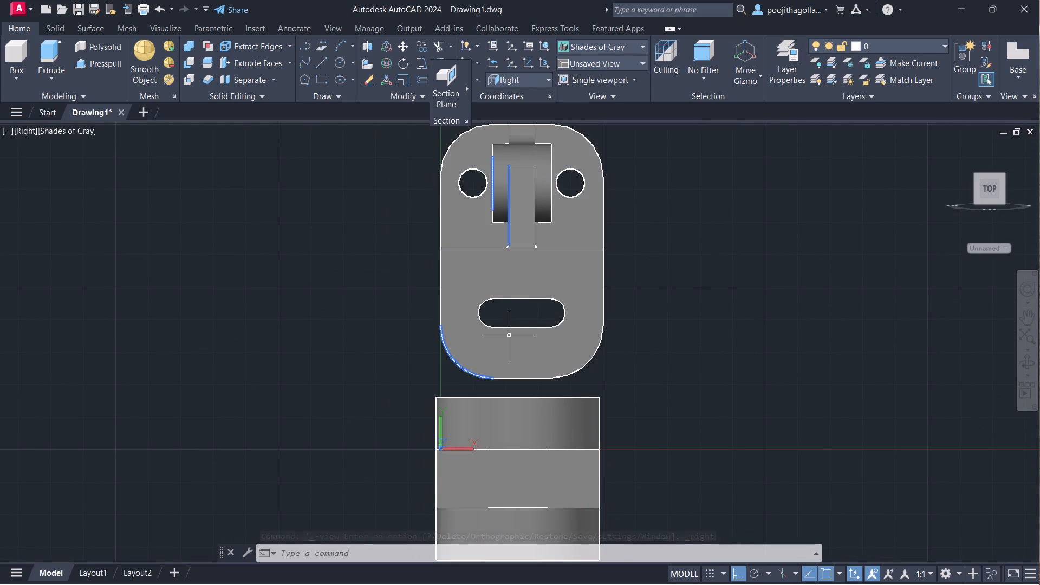
Draw a 50-long horizontal line in empty space well clear of the existing parts, as a rectangle's bottom edge.
{"action": "scroll", "coordinate": [539, 375], "scroll_direction": "up", "scroll_amount": 1}
{"action": "middle_click_drag", "start_coordinate": [522, 430], "coordinate": [547, 358]}
{"action": "scroll", "coordinate": [541, 385], "scroll_direction": "up", "scroll_amount": 1}
{"action": "scroll", "coordinate": [552, 363], "scroll_direction": "down", "scroll_amount": 2}
{"action": "middle_click_drag", "start_coordinate": [567, 378], "coordinate": [563, 342]}
{"action": "scroll", "coordinate": [542, 357], "scroll_direction": "up", "scroll_amount": 1}
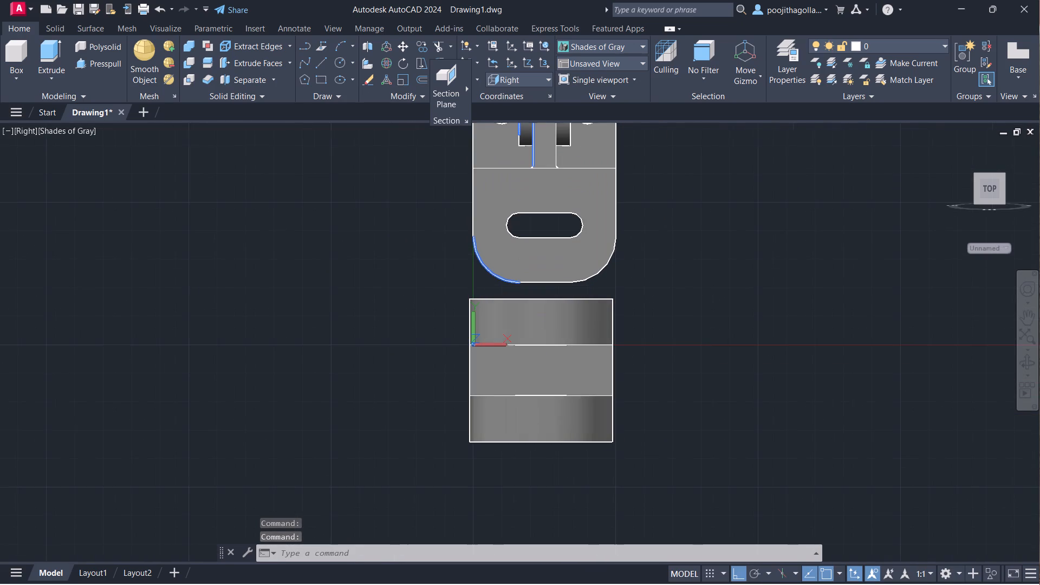
{"action": "middle_click_drag", "start_coordinate": [545, 372], "coordinate": [536, 370]}
{"action": "middle_click_drag", "start_coordinate": [652, 372], "coordinate": [422, 378]}
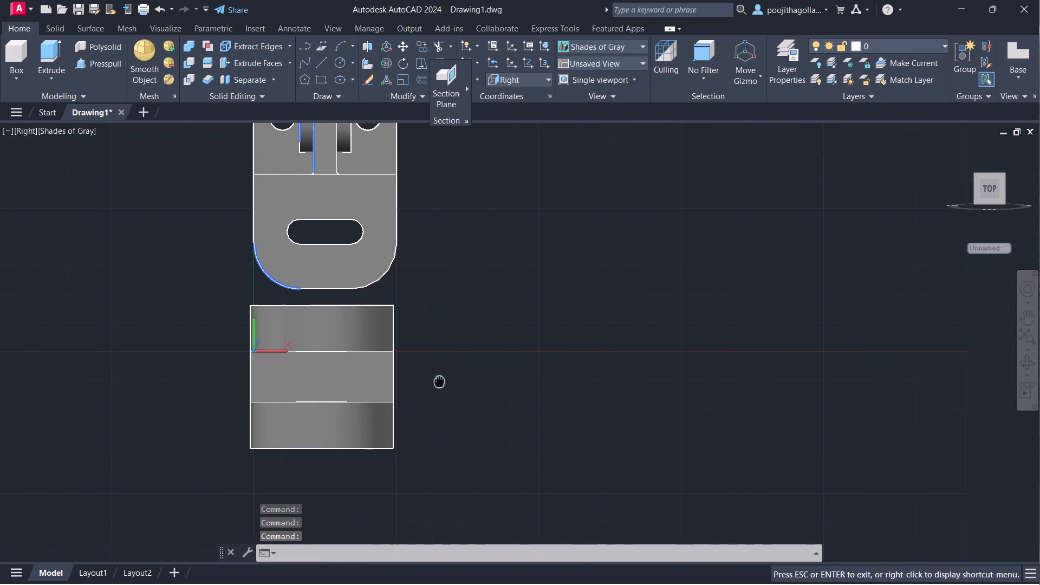
{"action": "middle_click_drag", "start_coordinate": [422, 378], "coordinate": [408, 378]}
{"action": "middle_click_drag", "start_coordinate": [618, 375], "coordinate": [358, 375]}
{"action": "middle_click_drag", "start_coordinate": [622, 396], "coordinate": [568, 405]}
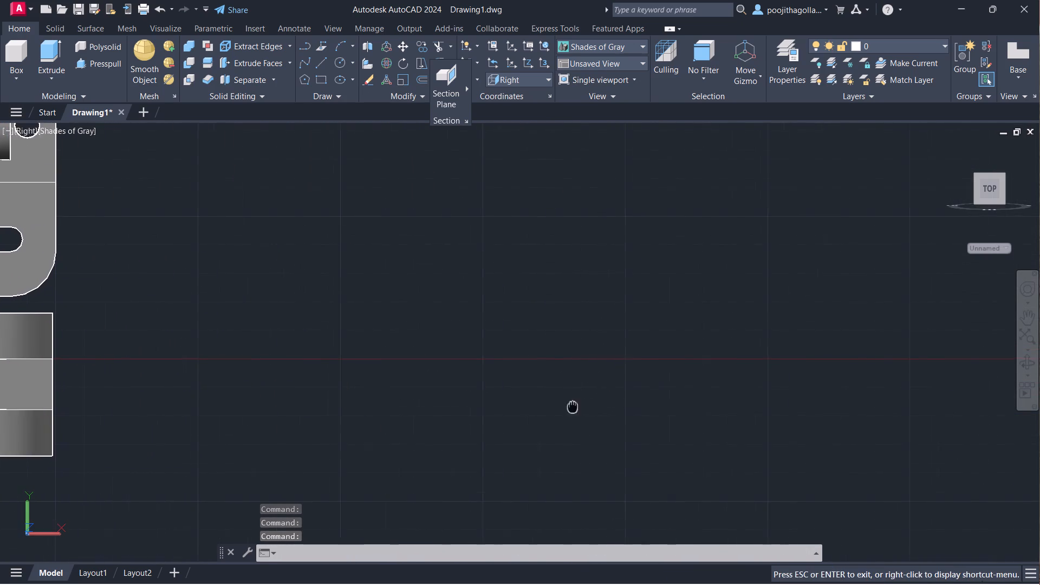
{"action": "middle_click_drag", "start_coordinate": [568, 405], "coordinate": [515, 406]}
{"action": "scroll", "coordinate": [507, 369], "scroll_direction": "up", "scroll_amount": 1}
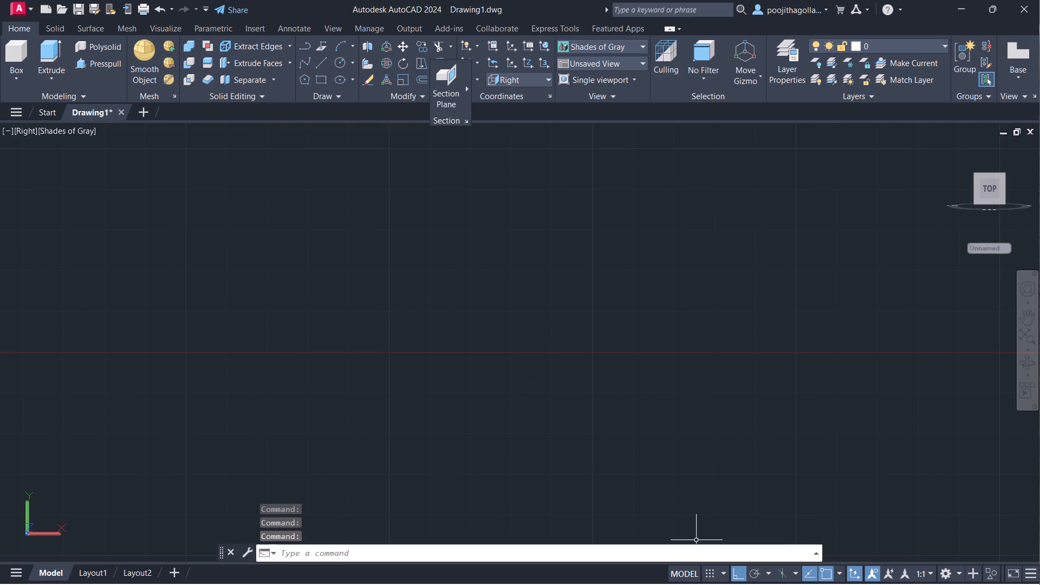
{"action": "left_click", "coordinate": [324, 60]}
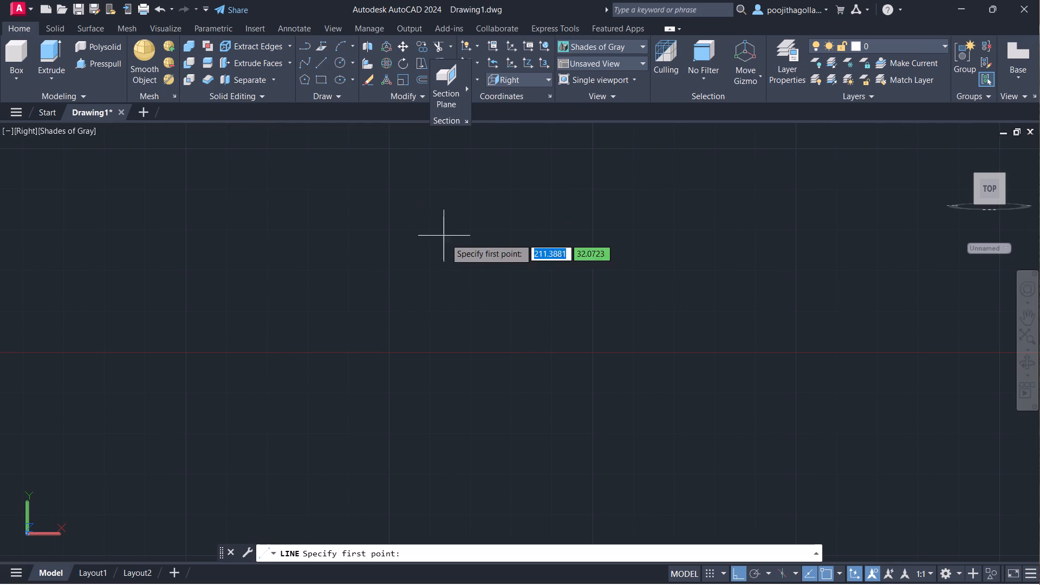
{"action": "middle_click_drag", "start_coordinate": [509, 301], "coordinate": [500, 287]}
{"action": "scroll", "coordinate": [500, 287], "scroll_direction": "down", "scroll_amount": 1}
{"action": "middle_click_drag", "start_coordinate": [509, 287], "coordinate": [386, 290]}
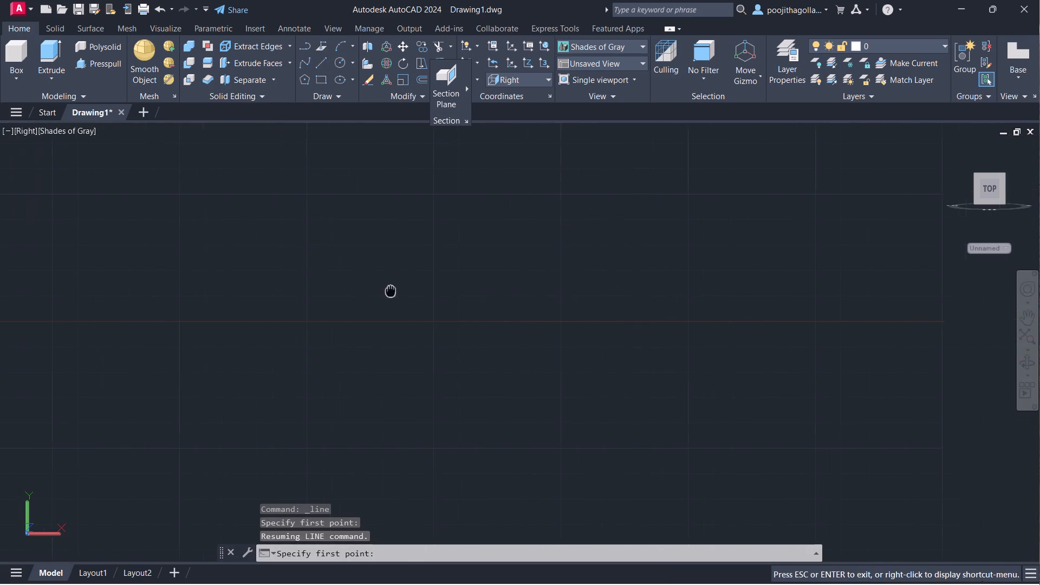
{"action": "middle_click_drag", "start_coordinate": [386, 290], "coordinate": [386, 291]}
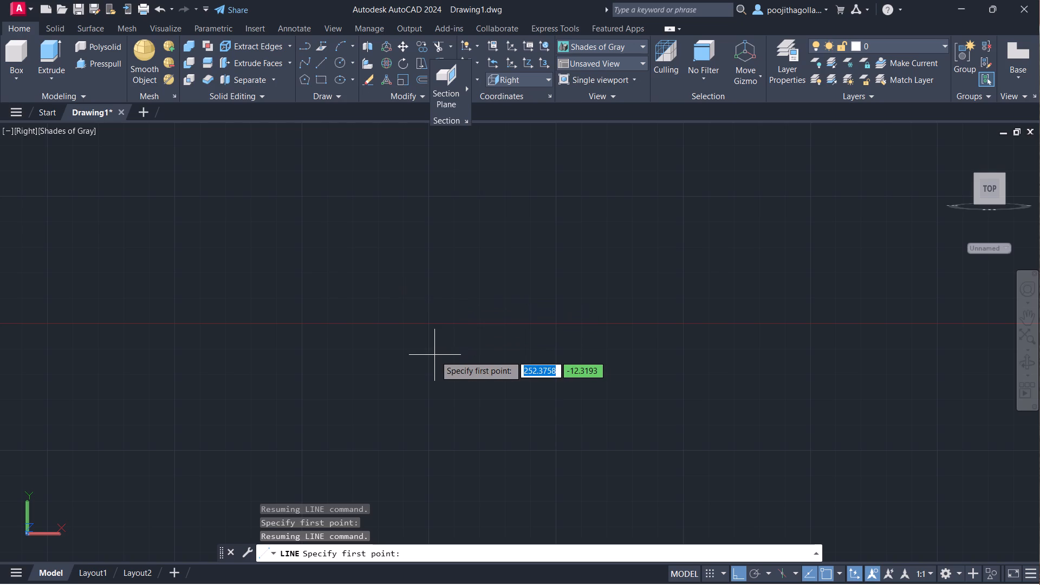
{"action": "left_click_drag", "start_coordinate": [394, 379], "coordinate": [404, 379]}
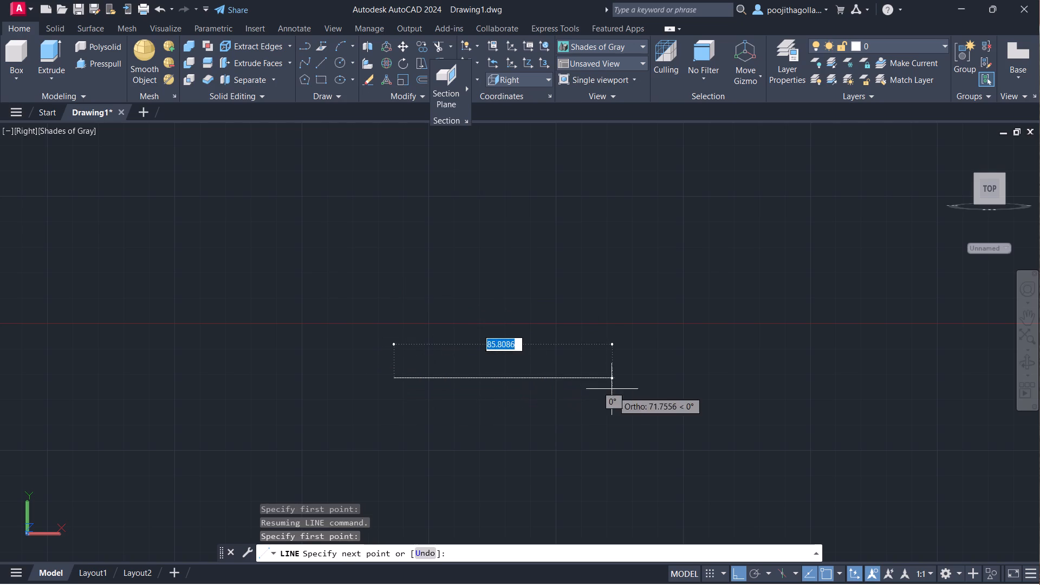
{"action": "type", "text": "50"}
{"action": "key", "text": "Return"}
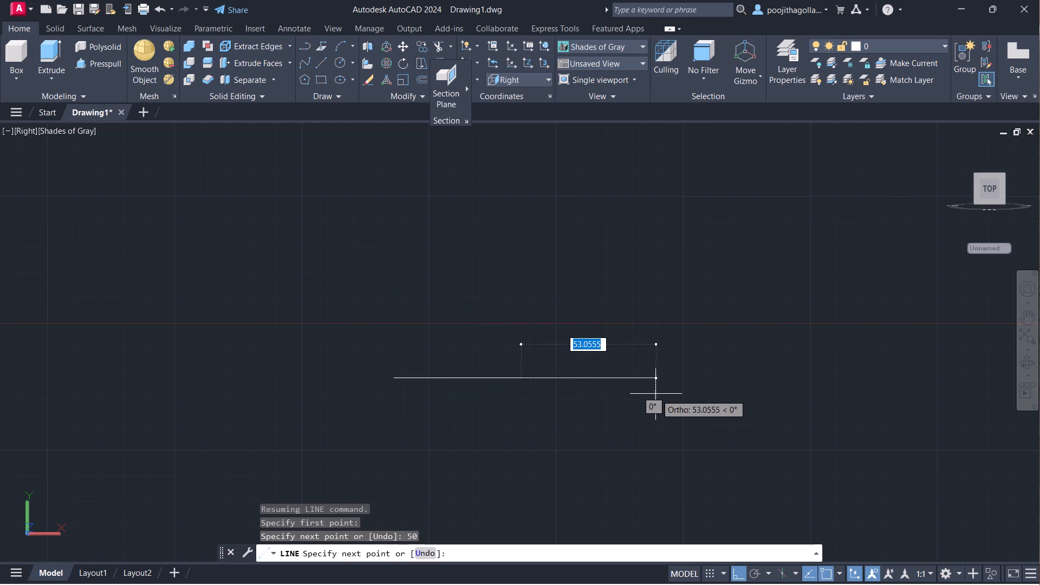
Complete the 50 by 20 rectangle with a 20-long side upward, a 50-long top edge and a closing side back to the start.
{"action": "scroll", "coordinate": [487, 331], "scroll_direction": "up", "scroll_amount": 2}
{"action": "middle_click_drag", "start_coordinate": [483, 340], "coordinate": [545, 285]}
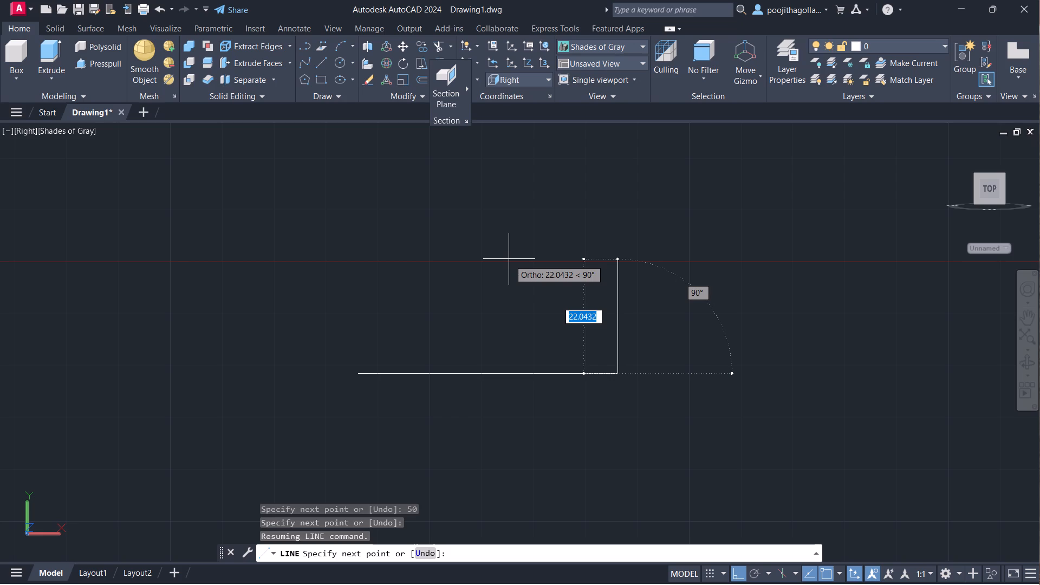
{"action": "middle_click_drag", "start_coordinate": [595, 254], "coordinate": [609, 288]}
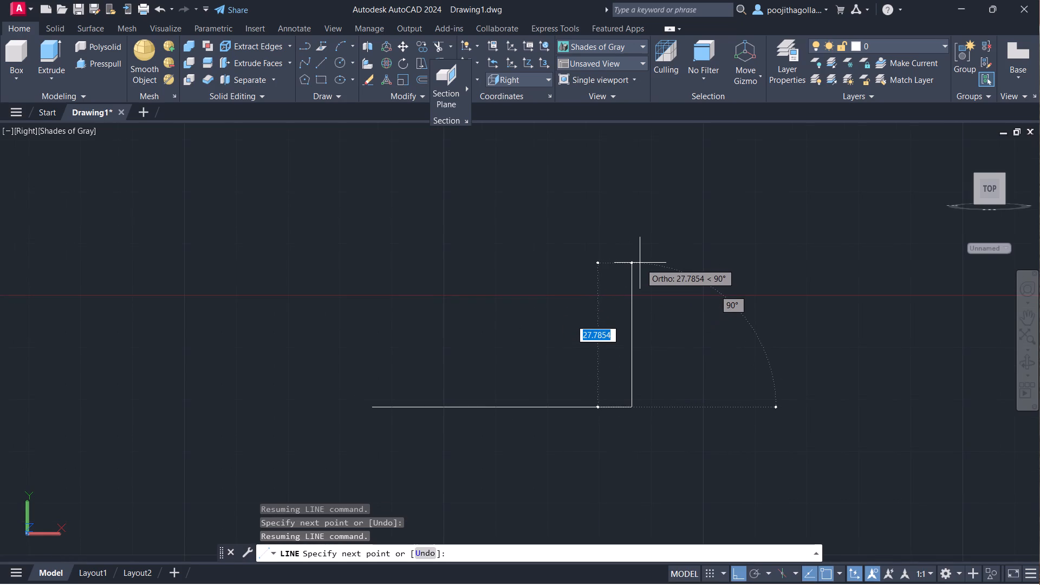
{"action": "type", "text": "20"}
{"action": "key", "text": "Return"}
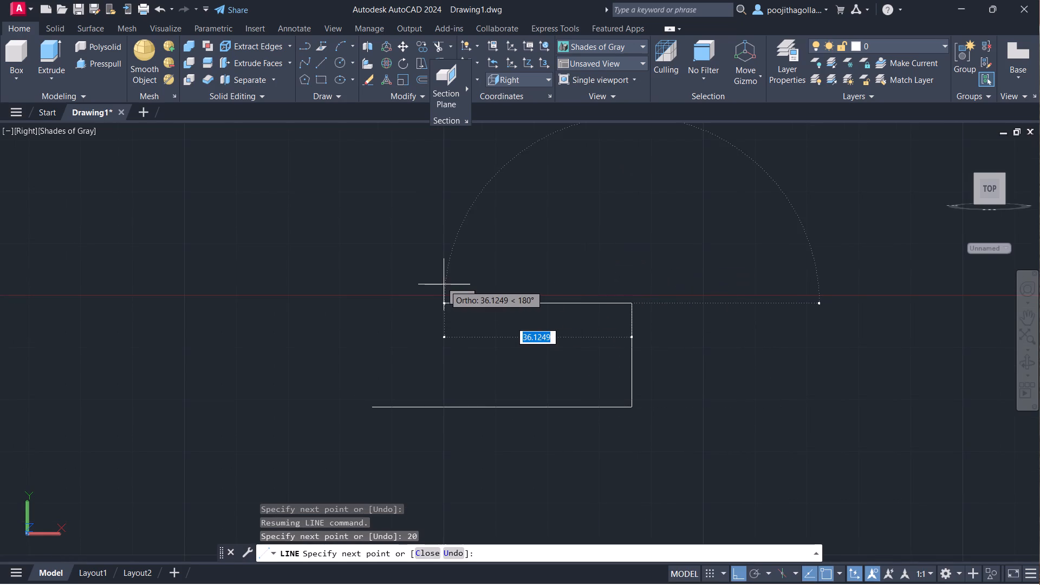
{"action": "scroll", "coordinate": [444, 285], "scroll_direction": "up", "scroll_amount": 1}
{"action": "middle_click_drag", "start_coordinate": [444, 285], "coordinate": [478, 255]}
{"action": "scroll", "coordinate": [478, 255], "scroll_direction": "up", "scroll_amount": 1}
{"action": "type", "text": "50"}
{"action": "key", "text": "Return"}
{"action": "middle_click_drag", "start_coordinate": [362, 361], "coordinate": [344, 268]}
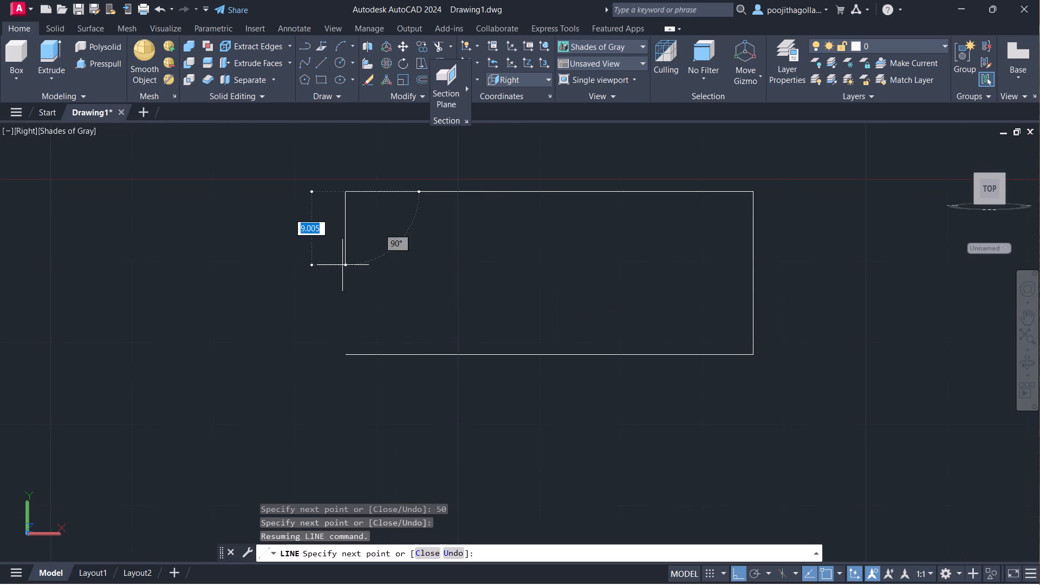
{"action": "left_click", "coordinate": [347, 354]}
{"action": "key", "text": "Escape"}
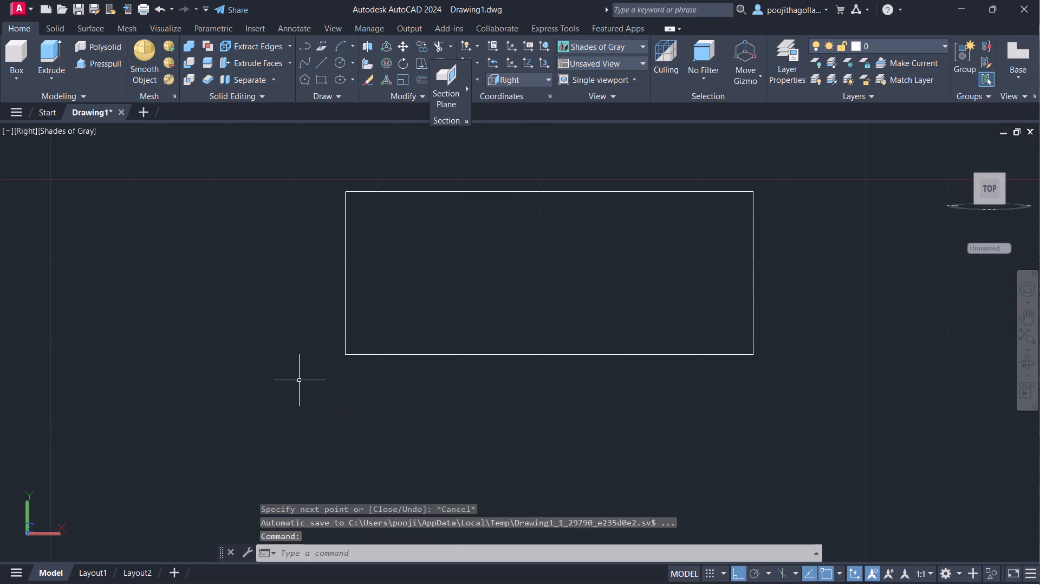
Draw a 10-long vertical guide line from the midpoint of the rectangle's top edge down to its centre.
{"action": "scroll", "coordinate": [454, 367], "scroll_direction": "down", "scroll_amount": 1}
{"action": "middle_click_drag", "start_coordinate": [504, 340], "coordinate": [451, 369]}
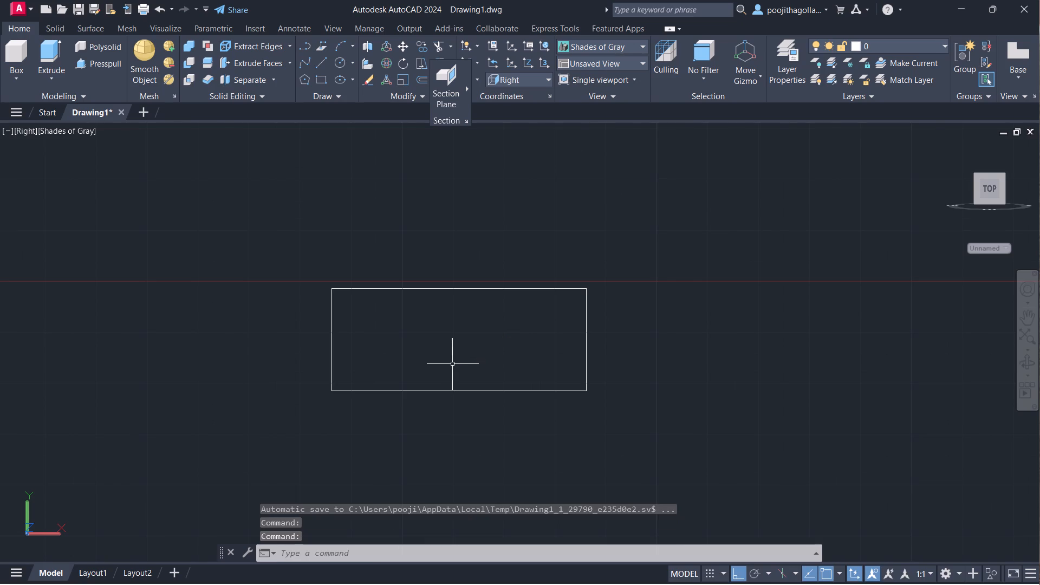
{"action": "scroll", "coordinate": [463, 362], "scroll_direction": "up", "scroll_amount": 1}
{"action": "middle_click", "coordinate": [463, 362]}
{"action": "middle_click_drag", "start_coordinate": [457, 346], "coordinate": [457, 363]}
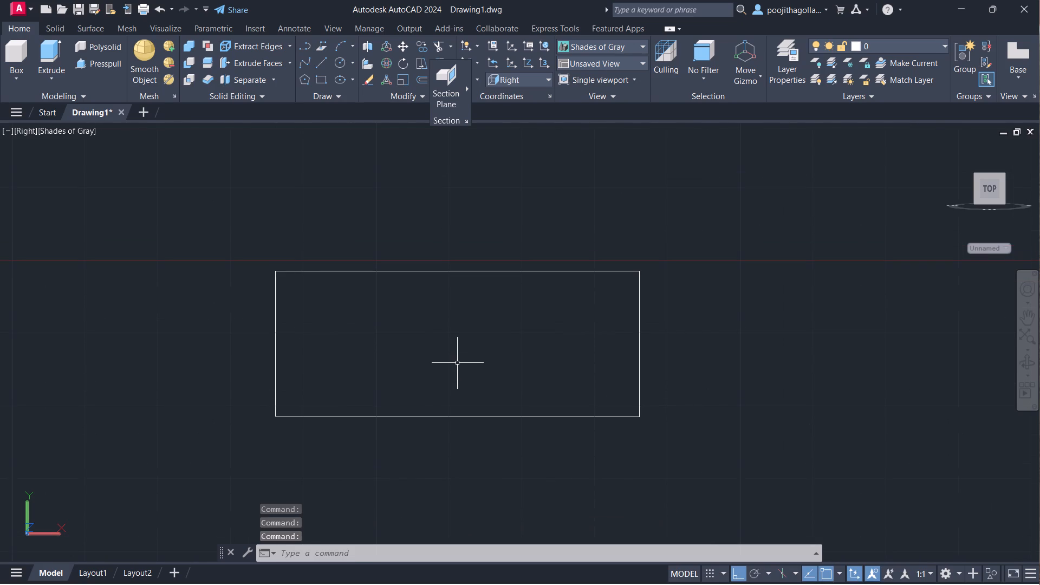
{"action": "key", "text": "l"}
{"action": "key", "text": "Return"}
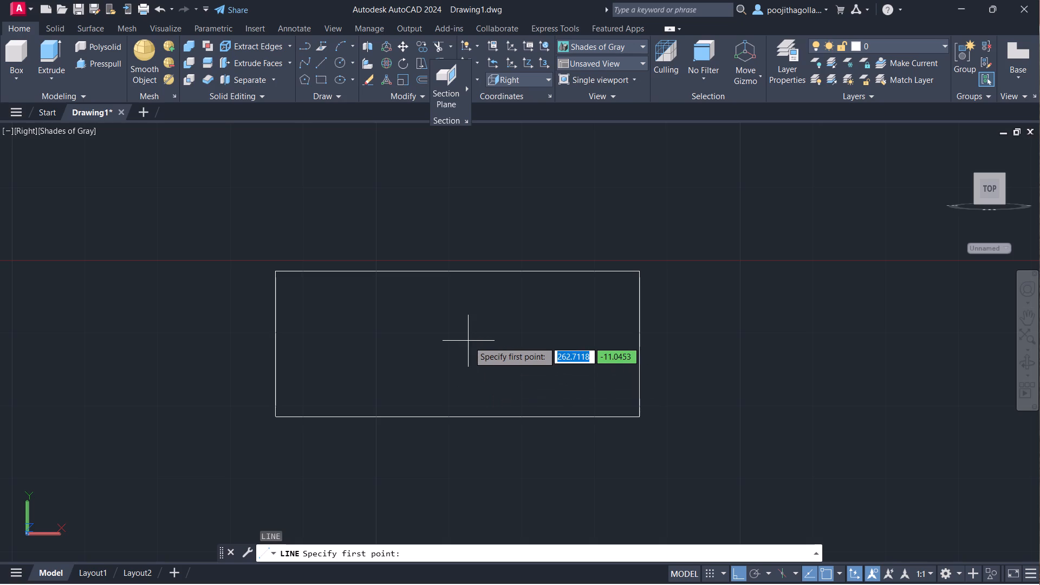
{"action": "left_click", "coordinate": [457, 275]}
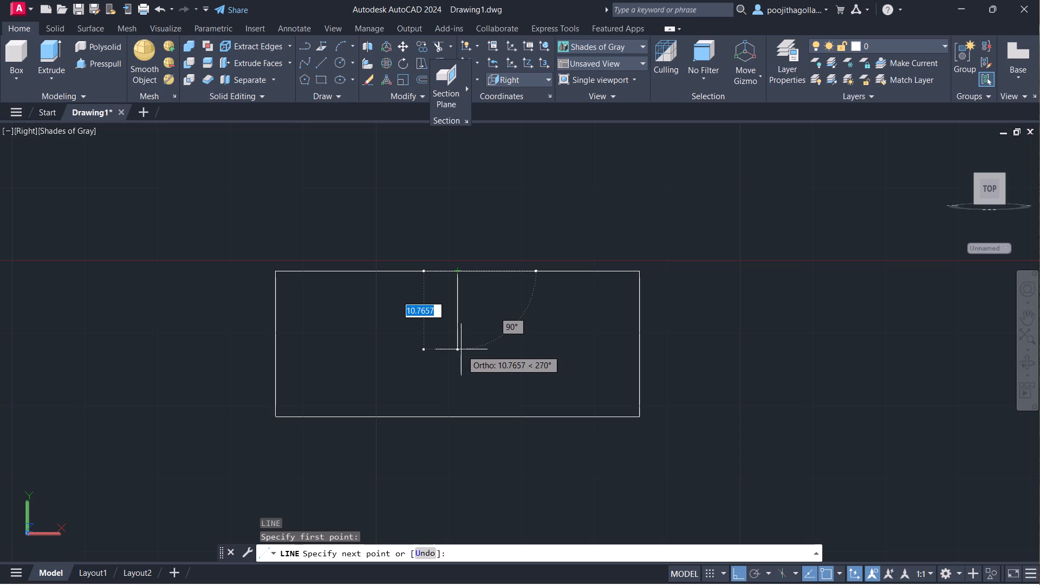
{"action": "type", "text": "10"}
{"action": "key", "text": "Return"}
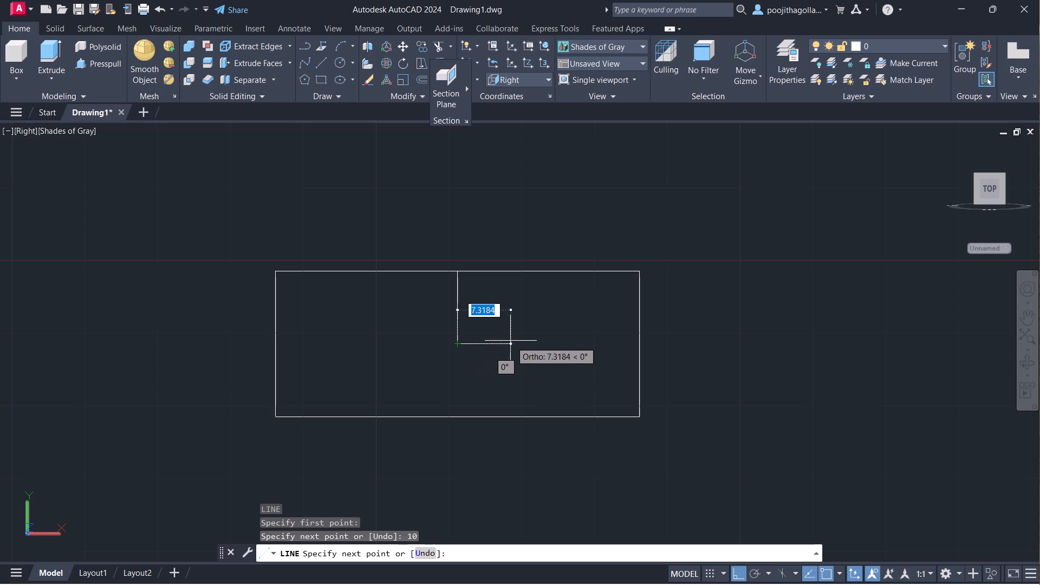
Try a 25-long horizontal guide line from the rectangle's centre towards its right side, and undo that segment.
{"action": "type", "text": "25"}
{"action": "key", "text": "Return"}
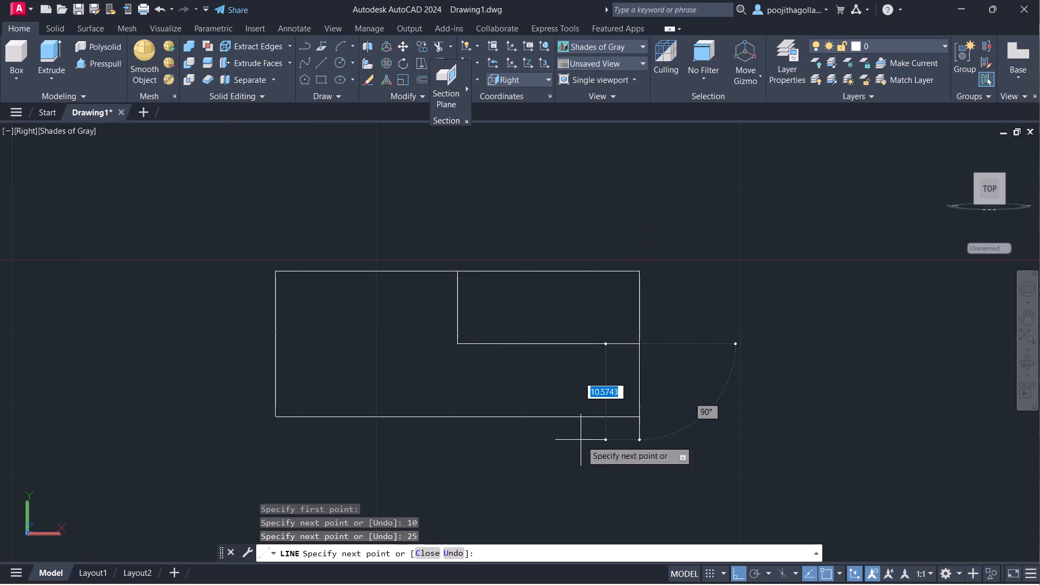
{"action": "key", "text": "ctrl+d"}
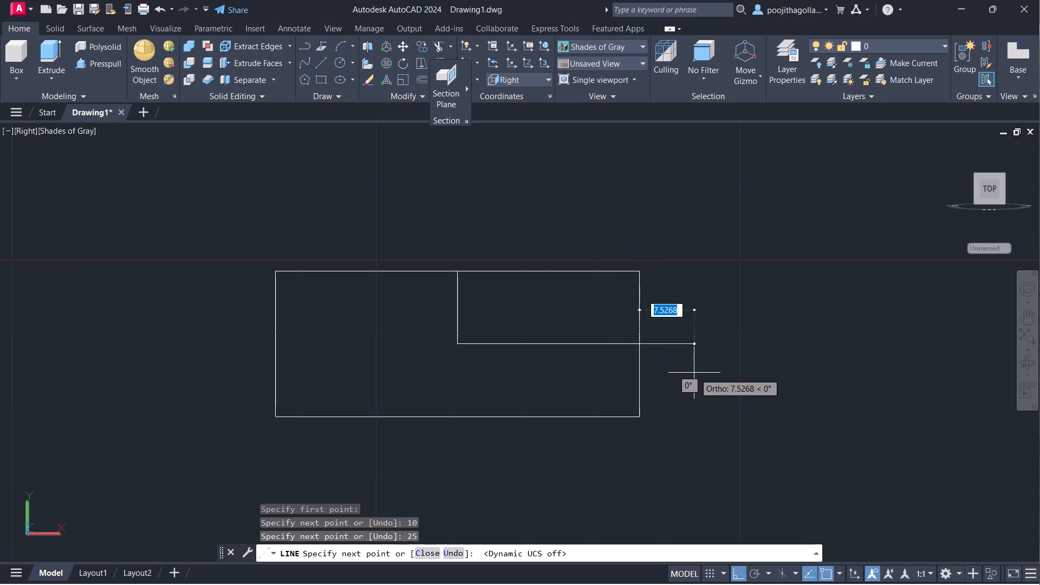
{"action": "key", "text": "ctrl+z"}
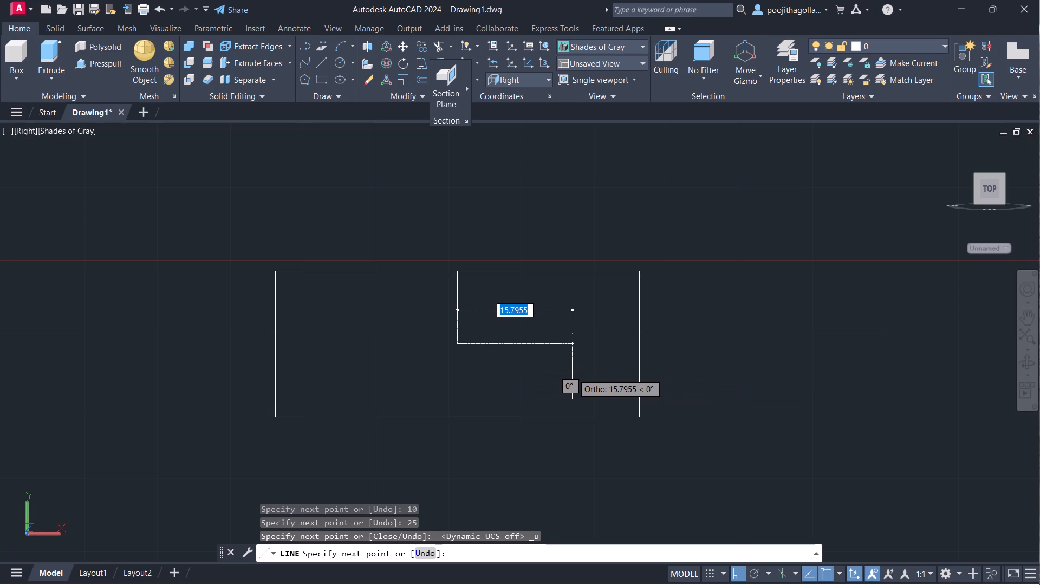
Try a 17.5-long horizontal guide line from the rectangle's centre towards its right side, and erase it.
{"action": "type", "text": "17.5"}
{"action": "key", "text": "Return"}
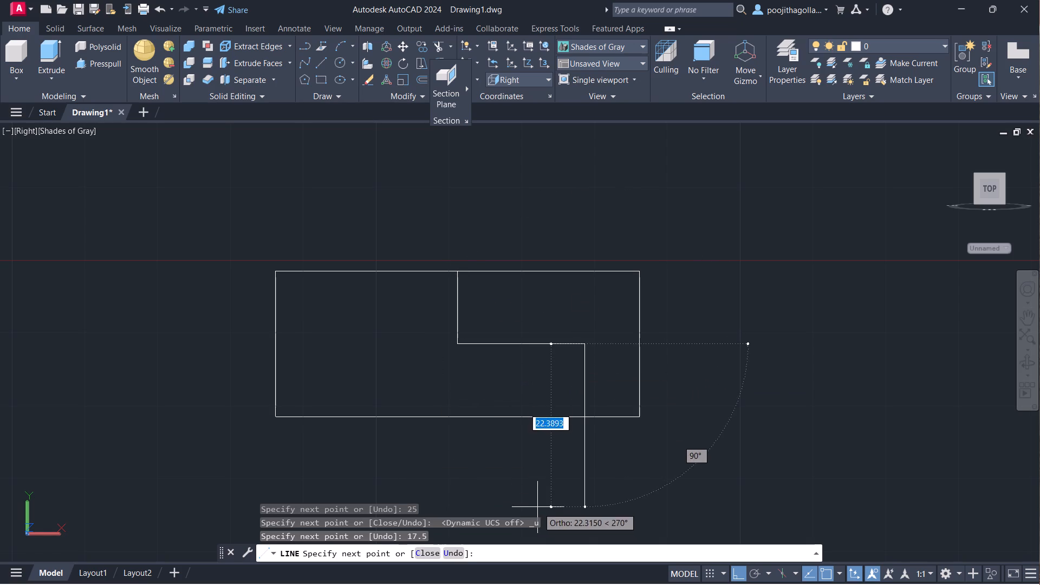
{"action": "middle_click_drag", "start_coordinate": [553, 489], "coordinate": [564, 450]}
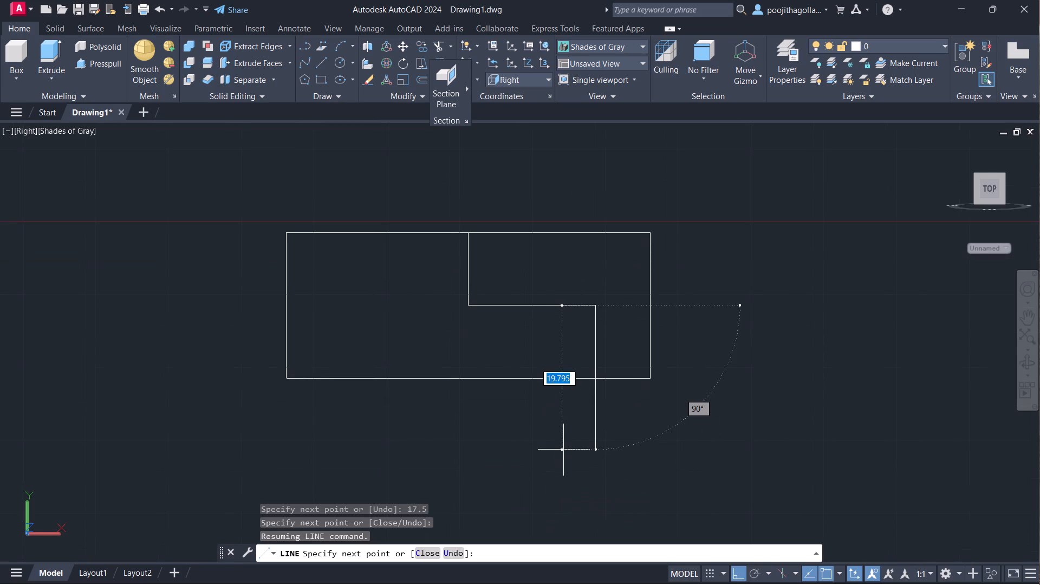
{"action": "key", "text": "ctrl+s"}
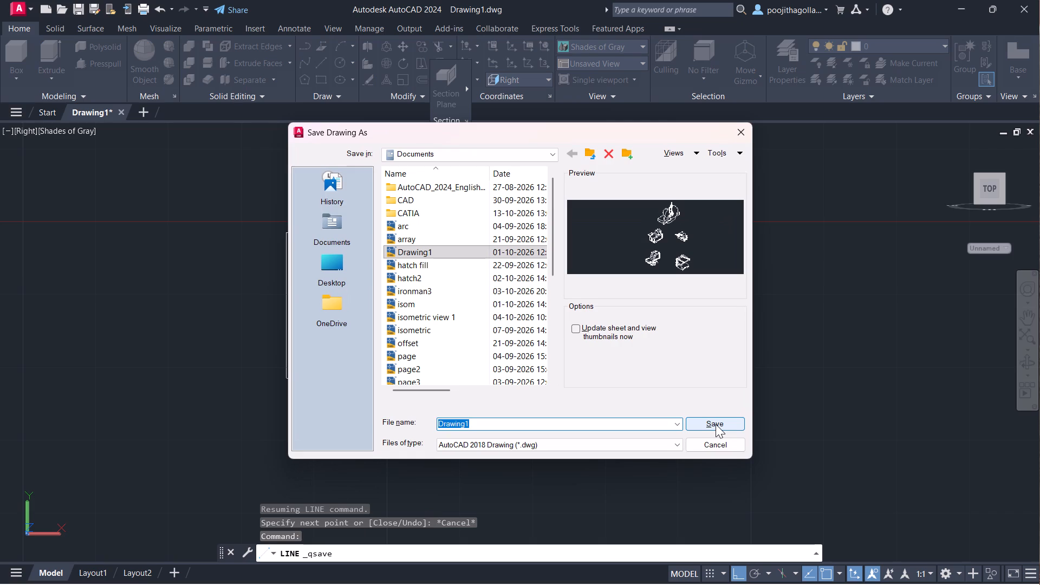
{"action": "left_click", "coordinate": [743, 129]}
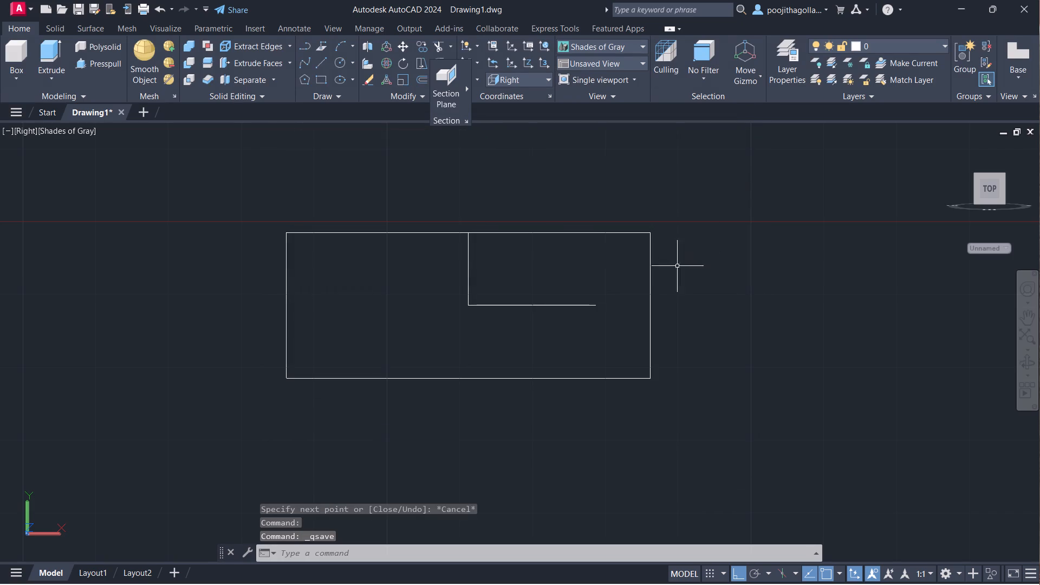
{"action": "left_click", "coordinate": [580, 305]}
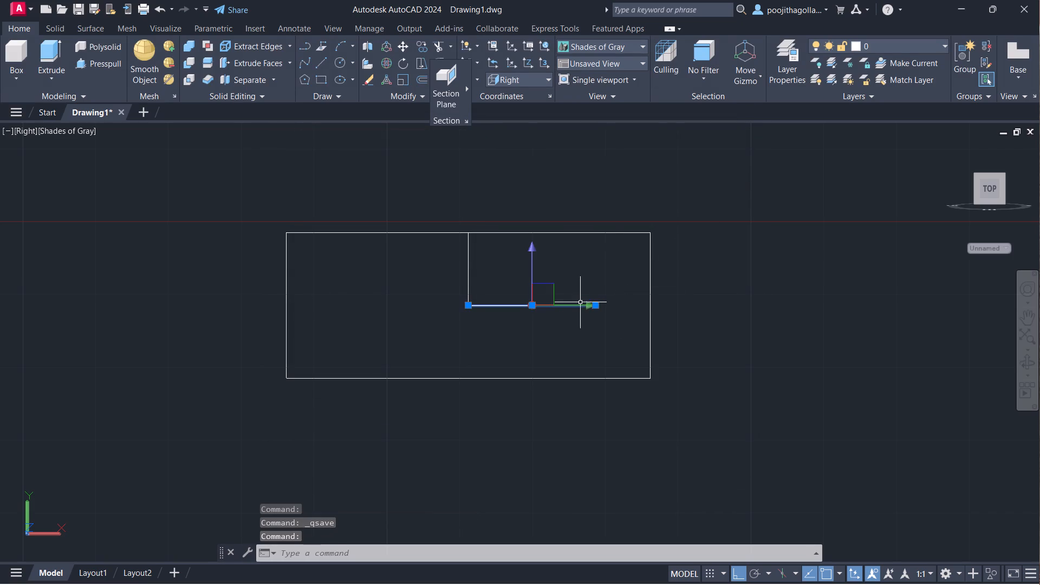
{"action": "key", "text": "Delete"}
Draw a 12.5-long horizontal guide line from the rectangle's centre towards its right side.
{"action": "key", "text": "l"}
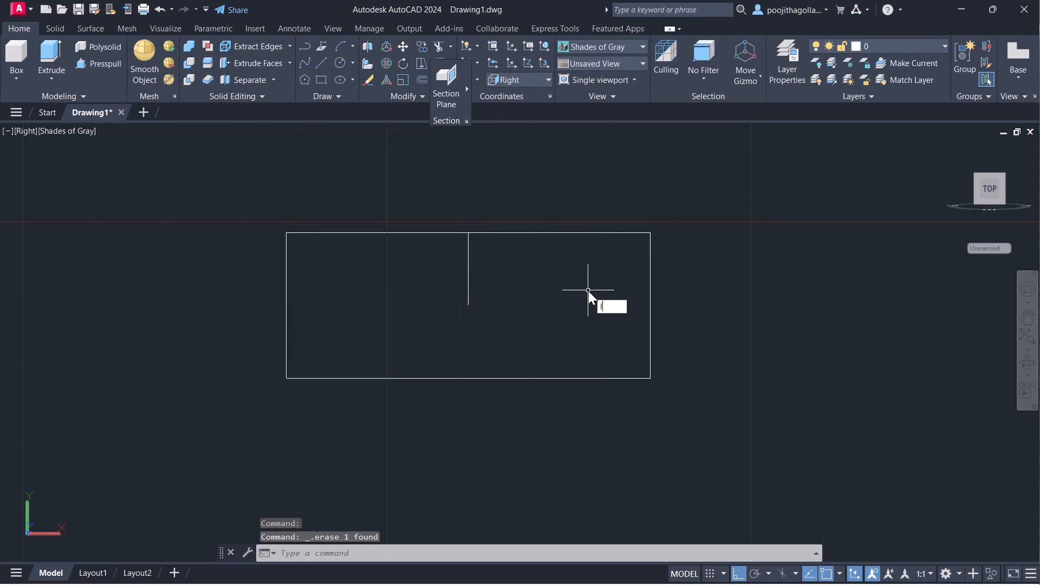
{"action": "key", "text": "Return"}
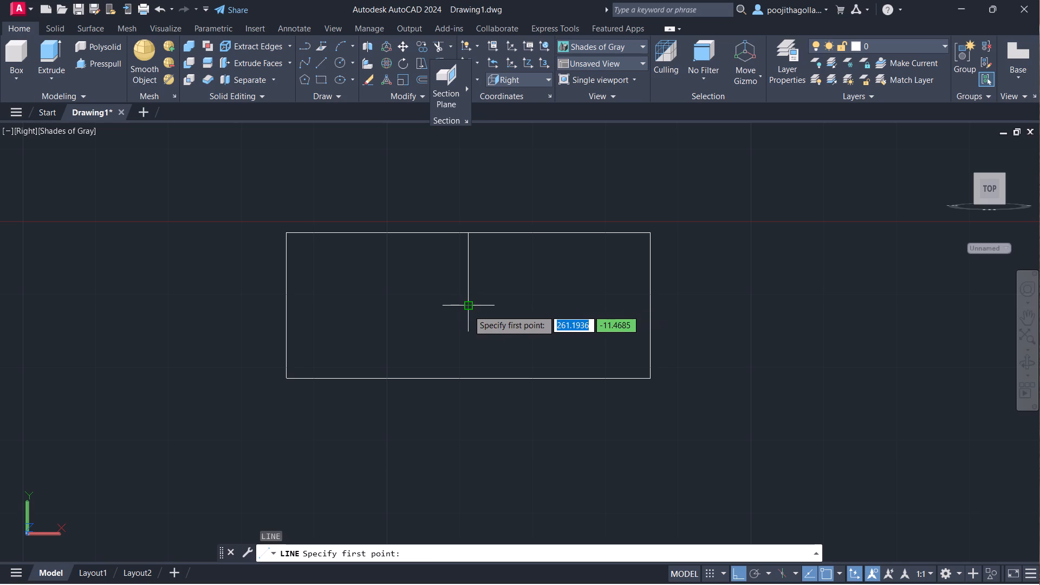
{"action": "left_click", "coordinate": [468, 310]}
{"action": "type", "text": "12.5"}
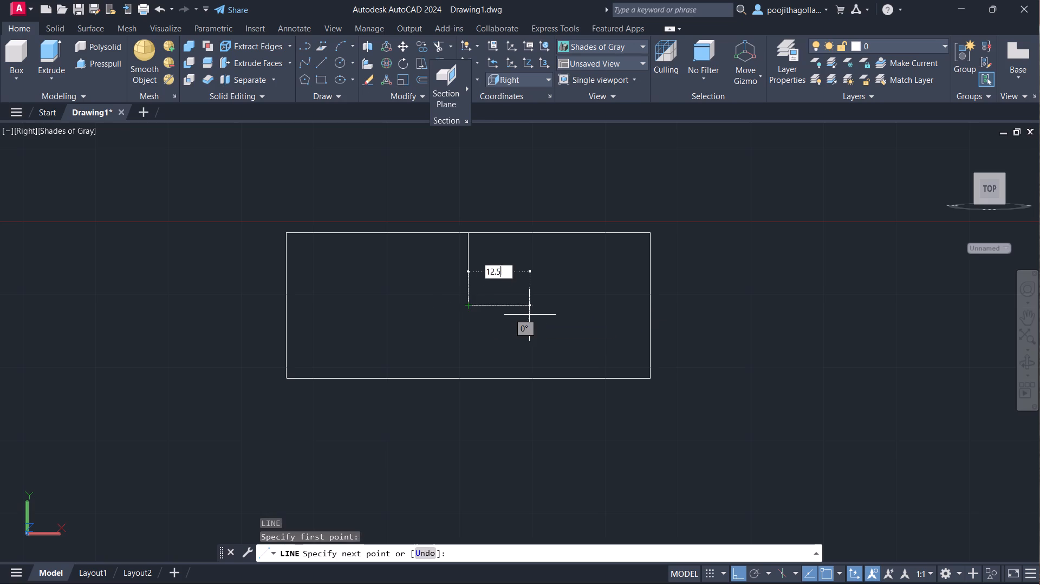
{"action": "key", "text": "Return"}
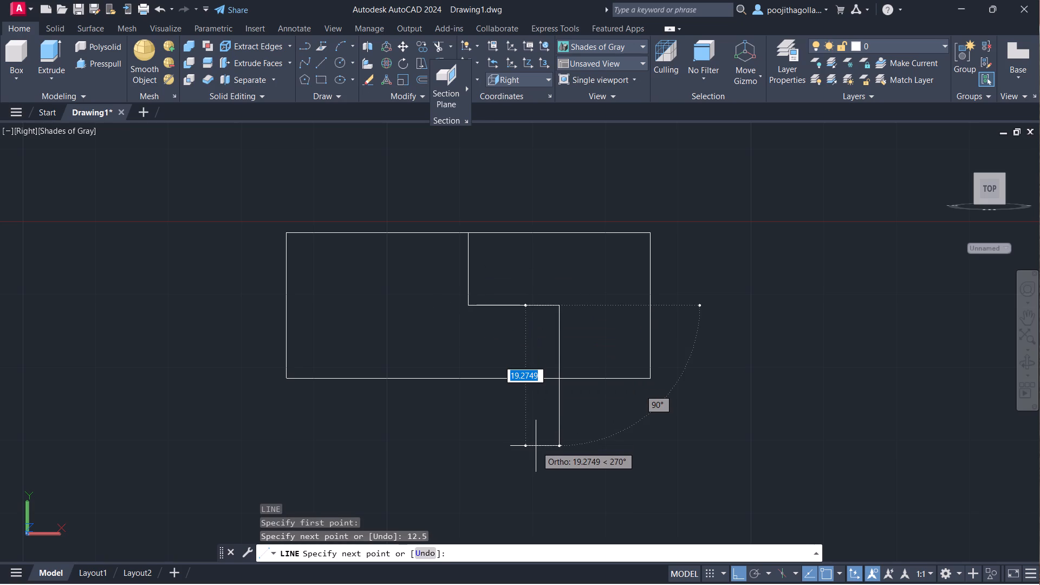
{"action": "key", "text": "Escape"}
Draw a circle of radius 5 centred on the free end of the 12.5-long guide line.
{"action": "key", "text": "c"}
{"action": "key", "text": "Return"}
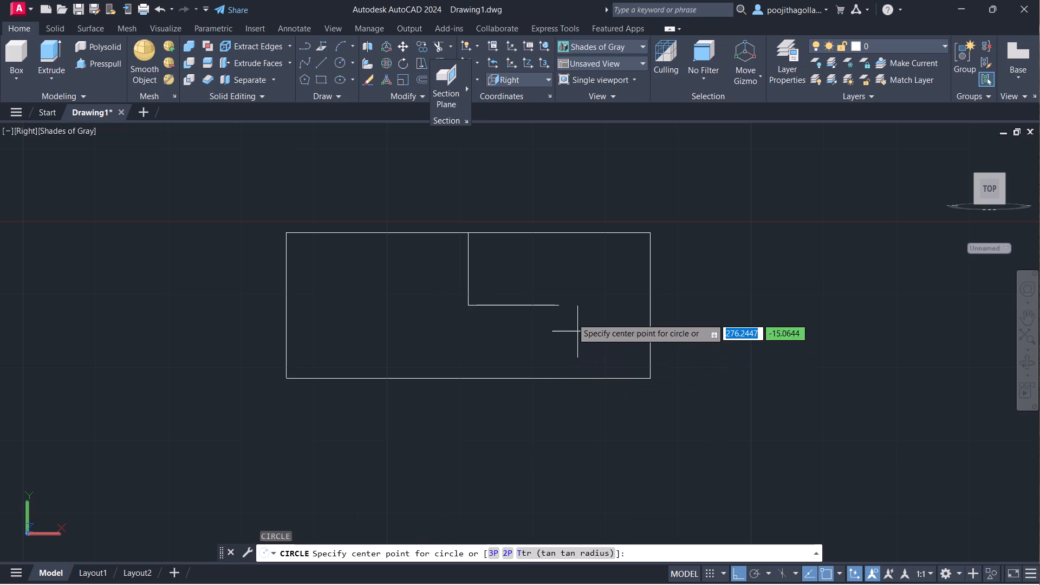
{"action": "left_click", "coordinate": [560, 302]}
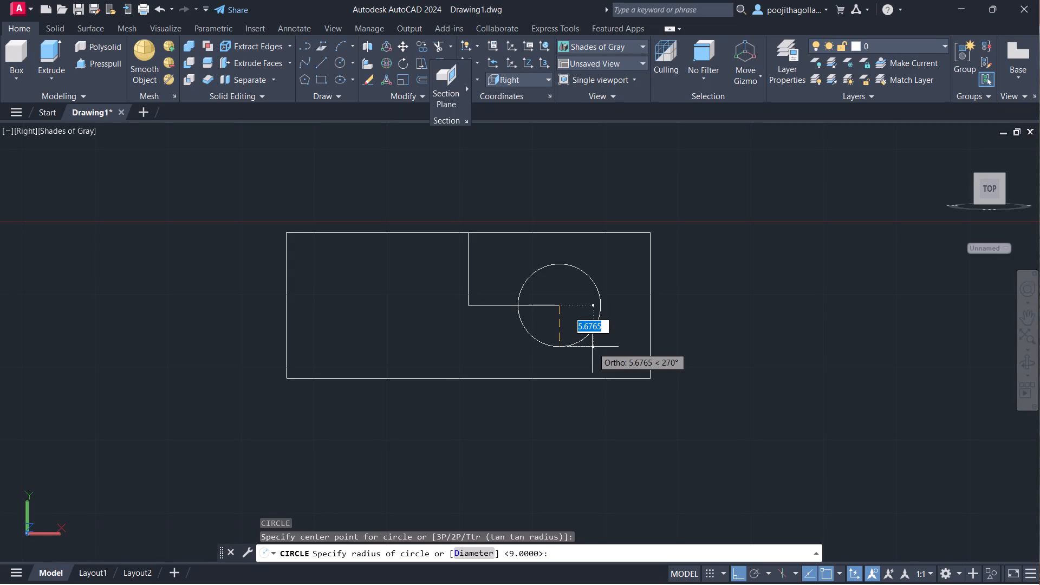
{"action": "key", "text": "5"}
{"action": "key", "text": "Return"}
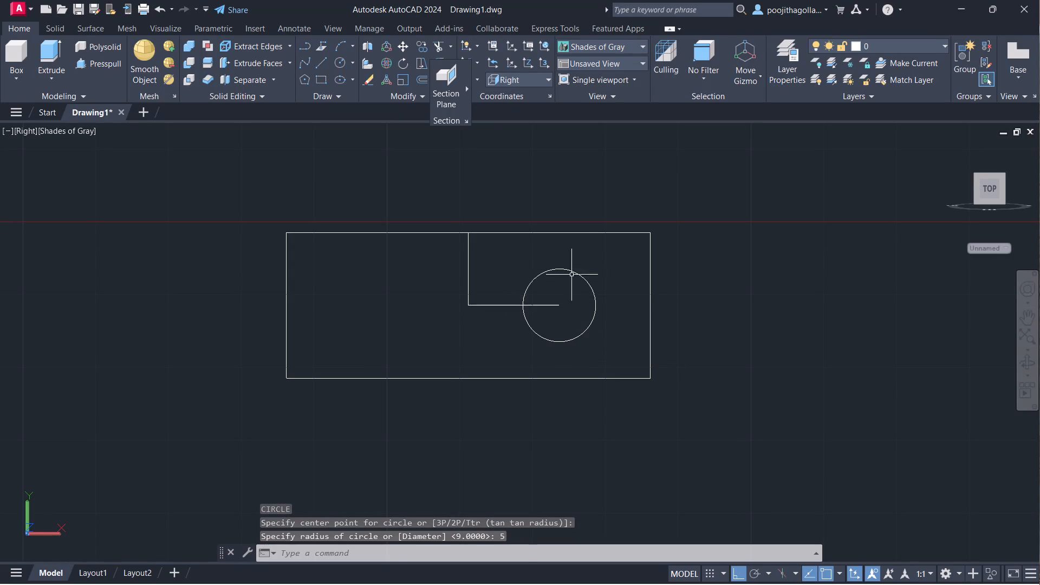
Mirror the circle and horizontal guide line about the vertical guide line, keeping the source objects.
{"action": "left_click_drag", "start_coordinate": [589, 256], "coordinate": [573, 274]}
{"action": "left_click", "coordinate": [505, 335]}
{"action": "type", "text": "mi"}
{"action": "key", "text": "Return"}
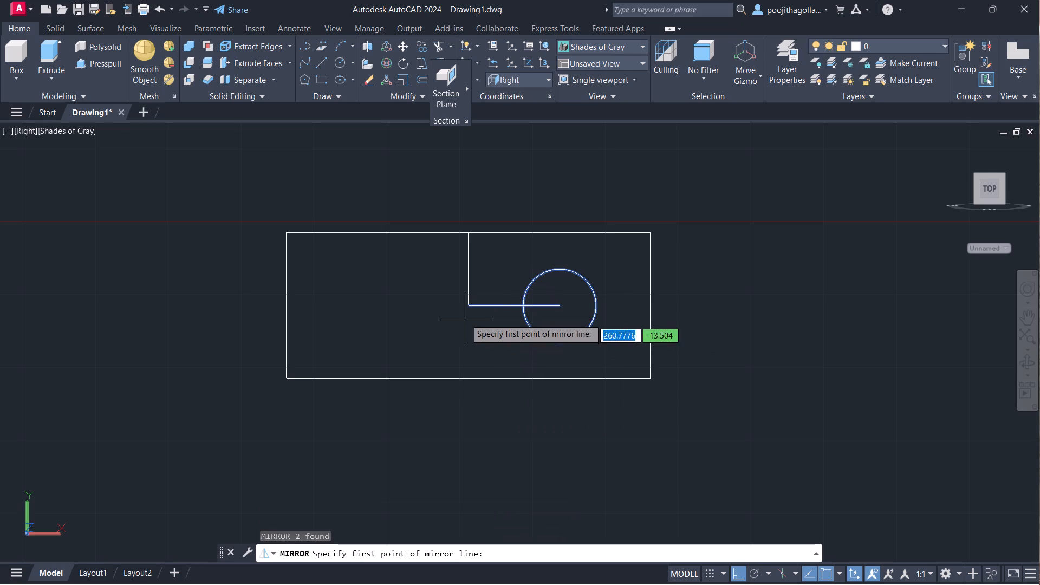
{"action": "left_click", "coordinate": [471, 308]}
{"action": "left_click", "coordinate": [471, 236]}
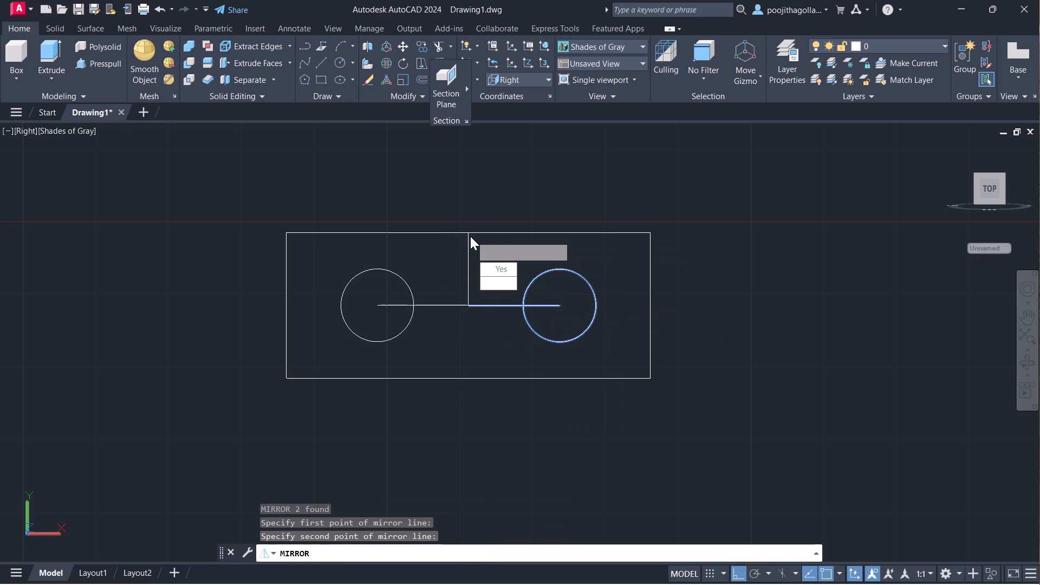
{"action": "left_click_drag", "start_coordinate": [484, 282], "coordinate": [471, 236]}
{"action": "left_click", "coordinate": [490, 257]}
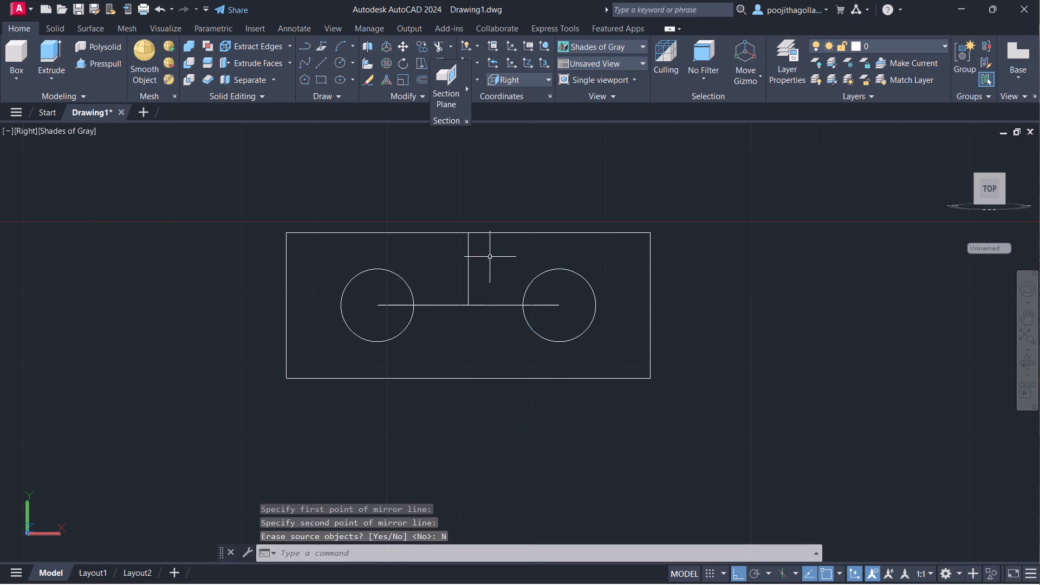
Erase the vertical guide line and both horizontal guide lines, leaving the two circles inside the rectangle.
{"action": "left_click", "coordinate": [447, 317]}
{"action": "key", "text": "Delete"}
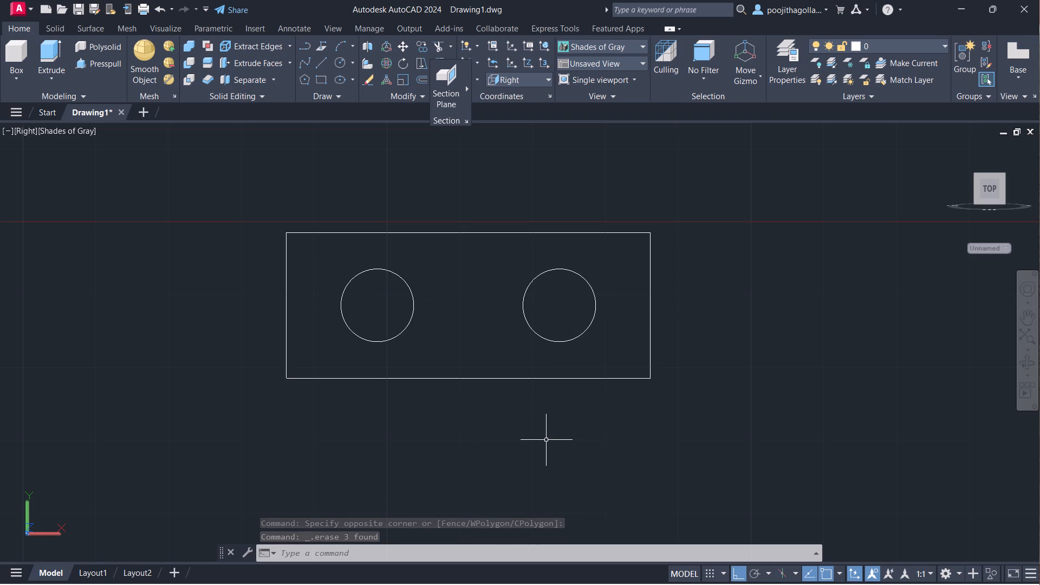
Fillet the rectangle's upper-left corner with a radius of 10.
{"action": "scroll", "coordinate": [535, 441], "scroll_direction": "down", "scroll_amount": 1}
{"action": "middle_click_drag", "start_coordinate": [534, 430], "coordinate": [547, 372]}
{"action": "key", "text": "f"}
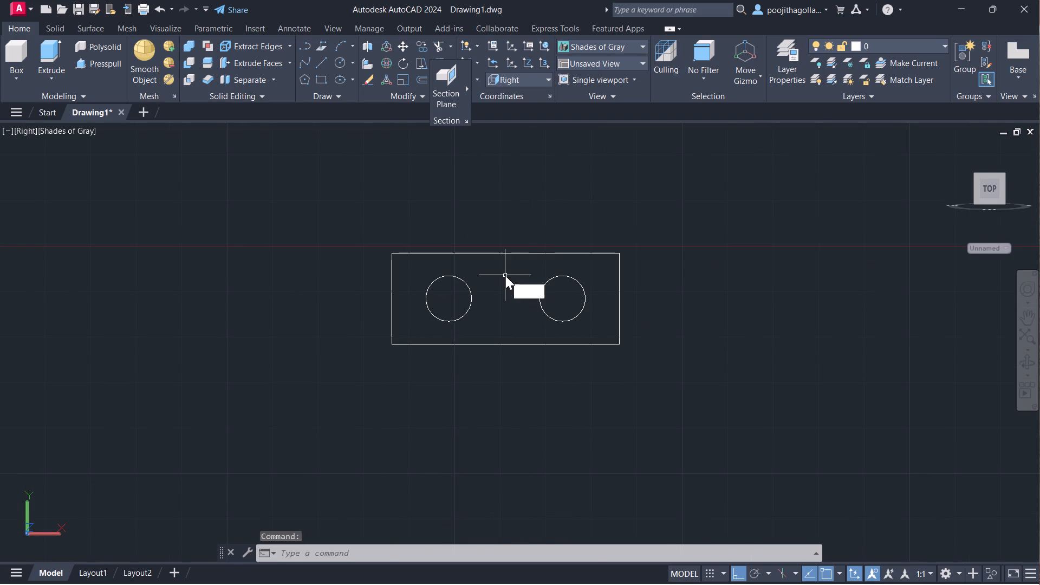
{"action": "key", "text": "Return"}
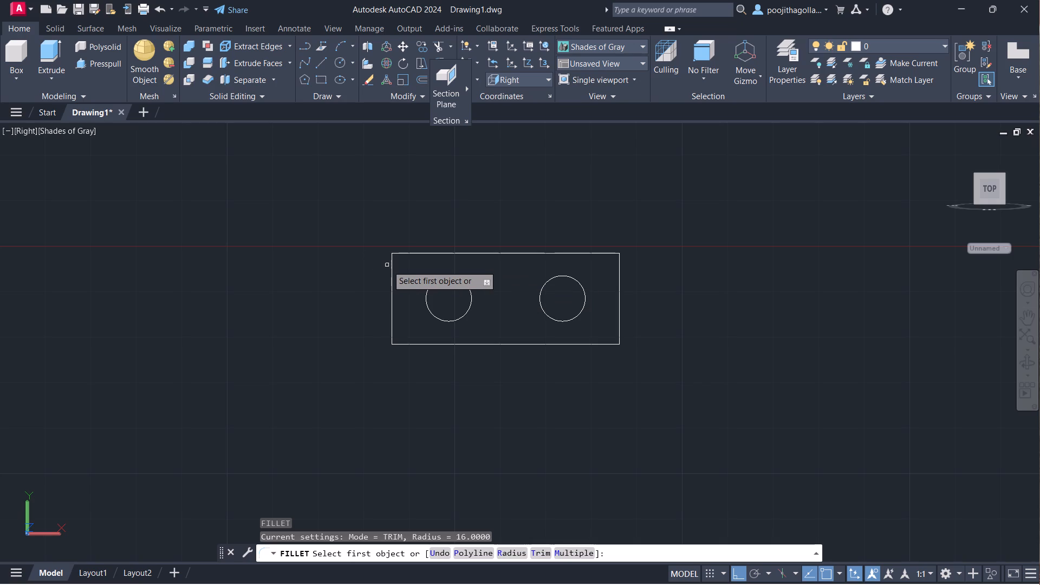
{"action": "key", "text": "r"}
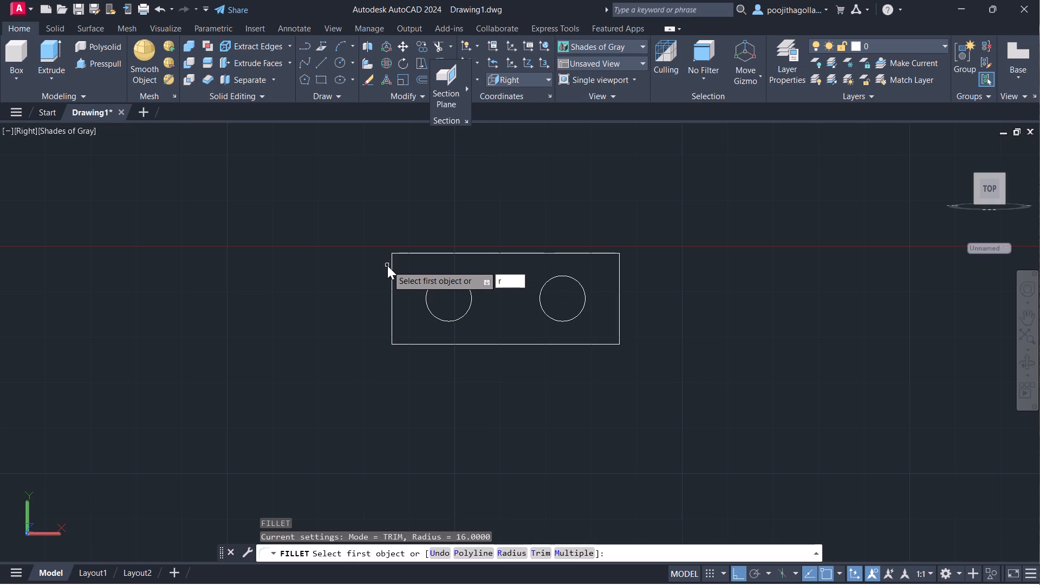
{"action": "key", "text": "Return"}
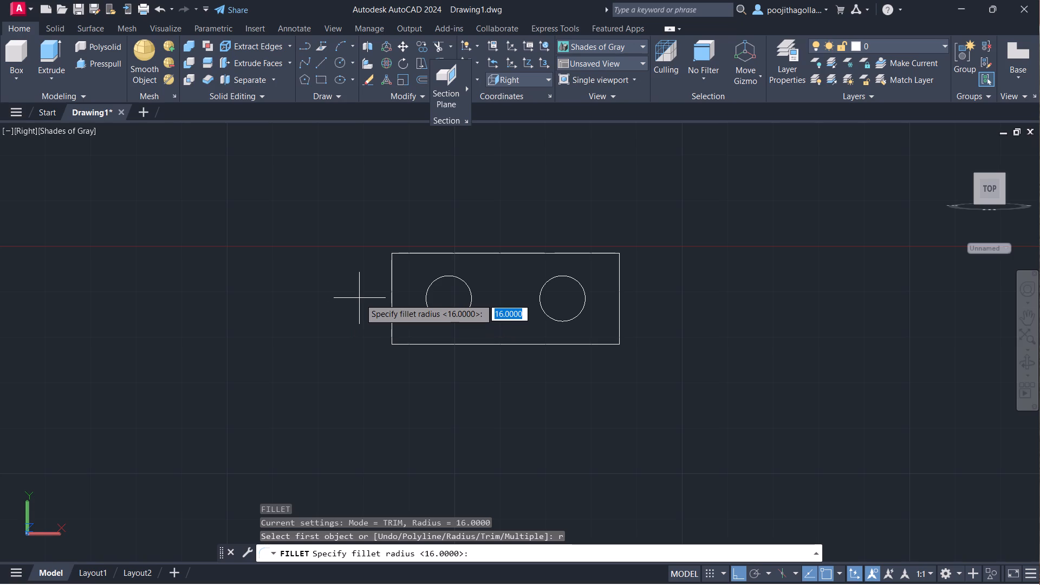
{"action": "type", "text": "10"}
{"action": "key", "text": "Return"}
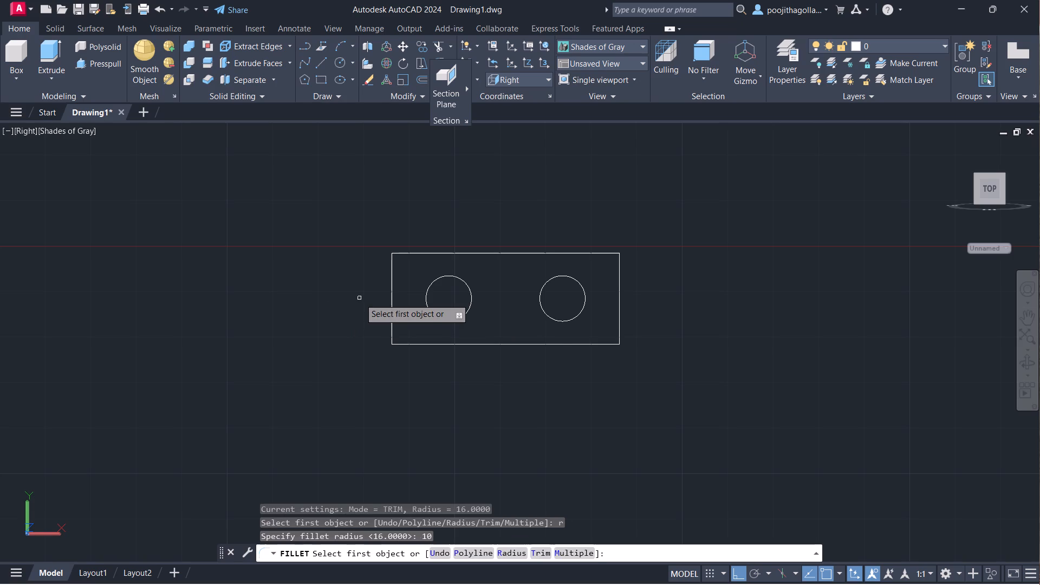
{"action": "left_click", "coordinate": [390, 284]}
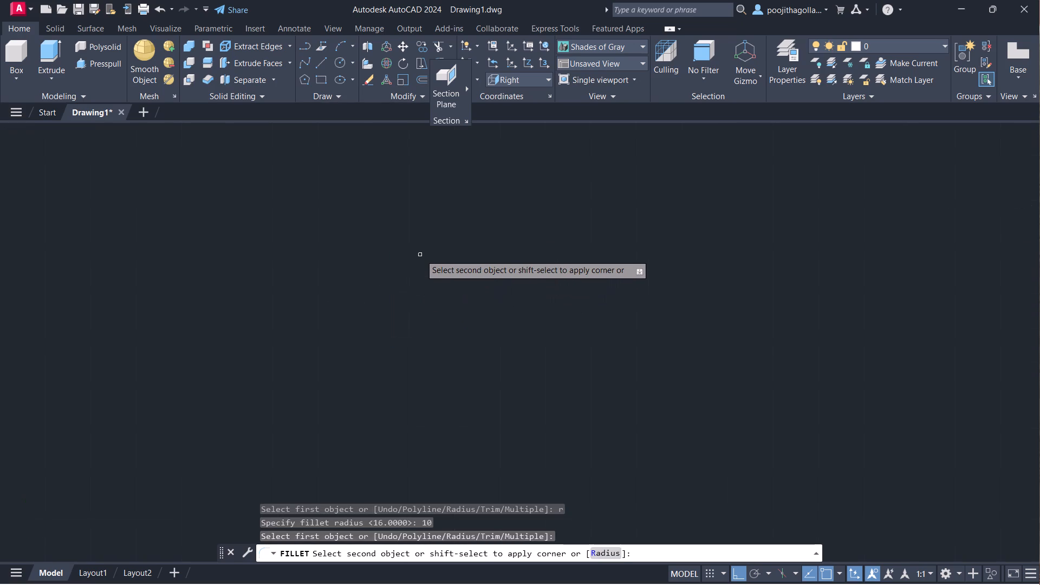
{"action": "left_click", "coordinate": [421, 255]}
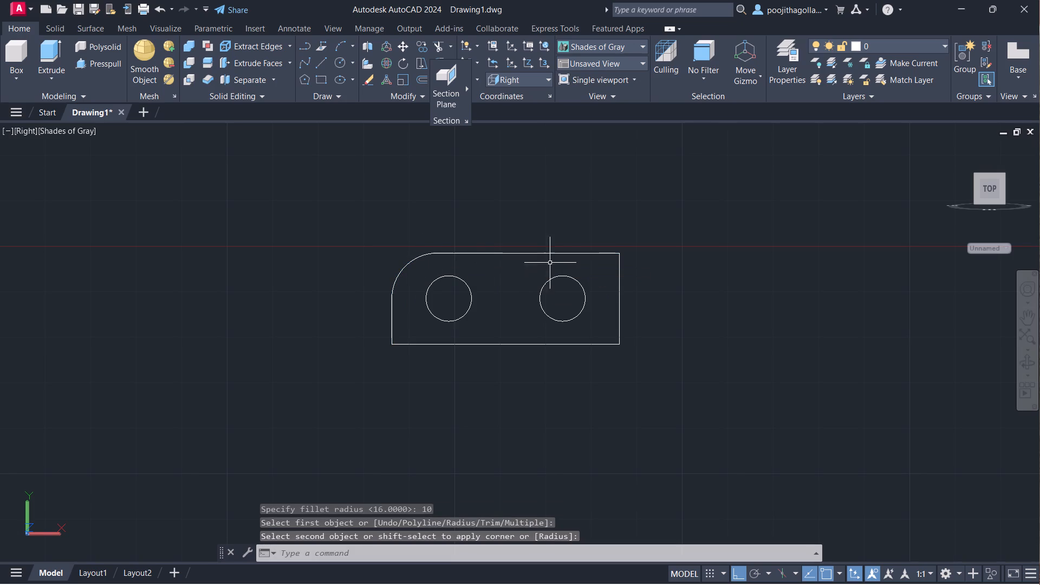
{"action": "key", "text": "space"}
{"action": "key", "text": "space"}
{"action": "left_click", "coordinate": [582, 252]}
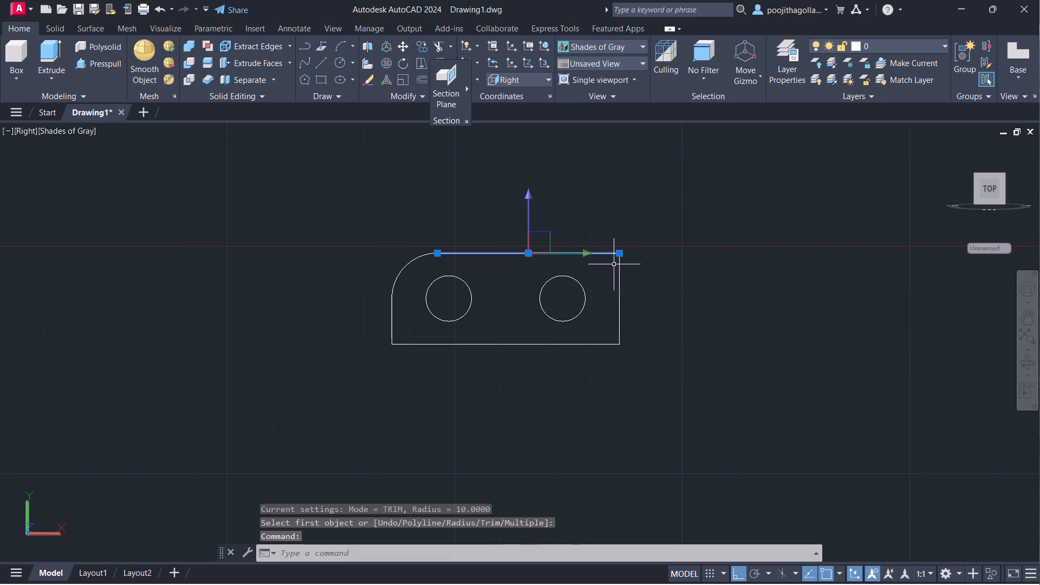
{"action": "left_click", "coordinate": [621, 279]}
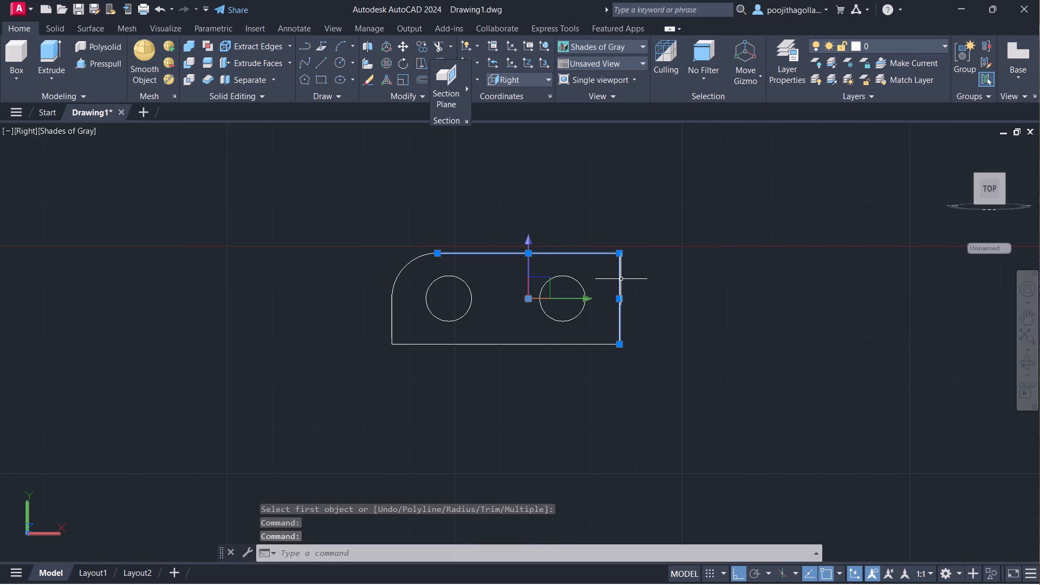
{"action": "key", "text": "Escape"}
Fillet the rectangle's upper-right corner with the same radius of 10.
{"action": "key", "text": "space"}
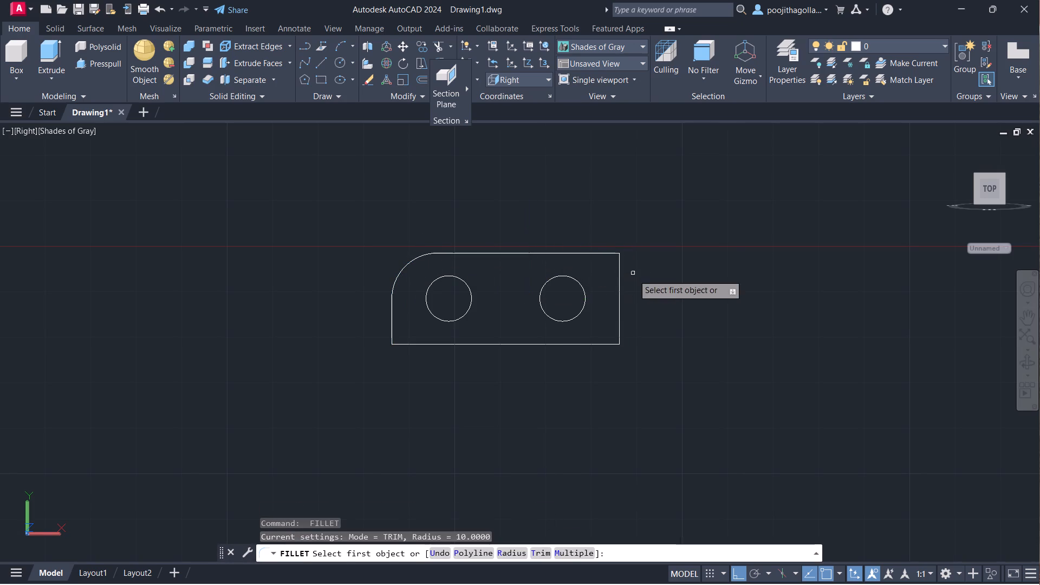
{"action": "left_click", "coordinate": [569, 253]}
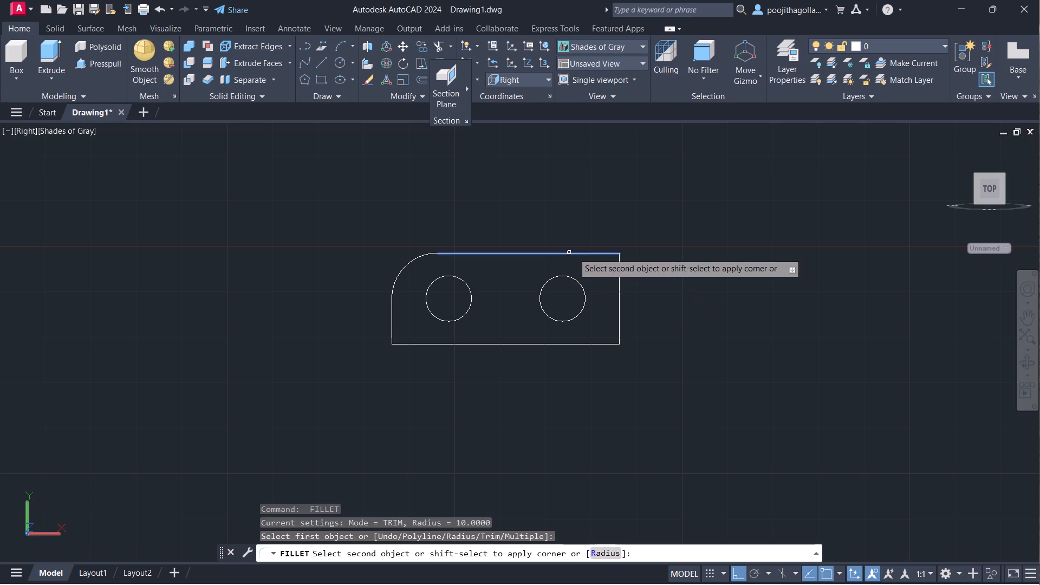
{"action": "left_click", "coordinate": [620, 275]}
Join the rectangle's lines and the two fillet arcs into one closed outline around the circles.
{"action": "scroll", "coordinate": [644, 284], "scroll_direction": "down", "scroll_amount": 1}
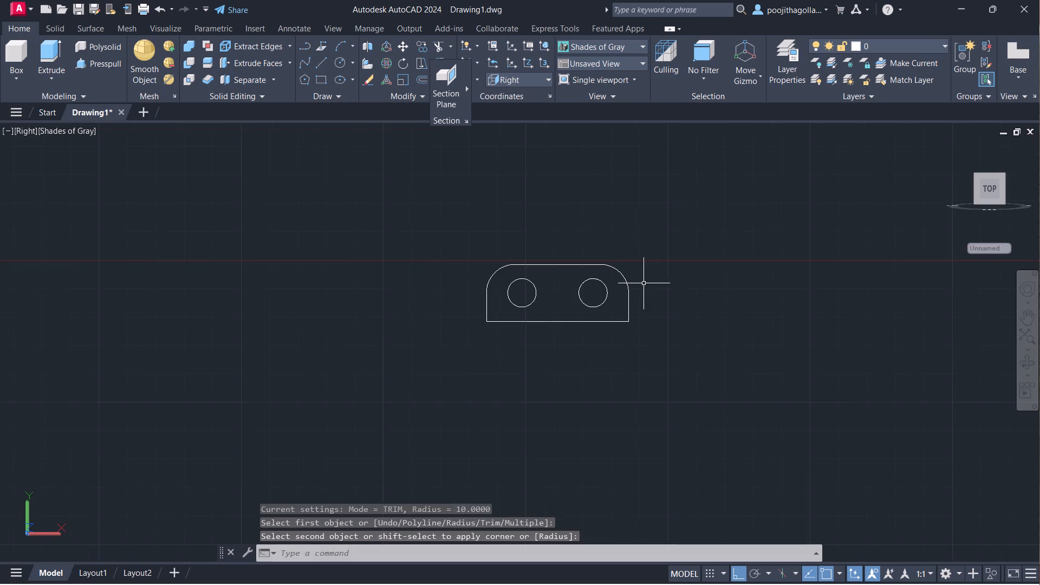
{"action": "middle_click_drag", "start_coordinate": [644, 298], "coordinate": [639, 309]}
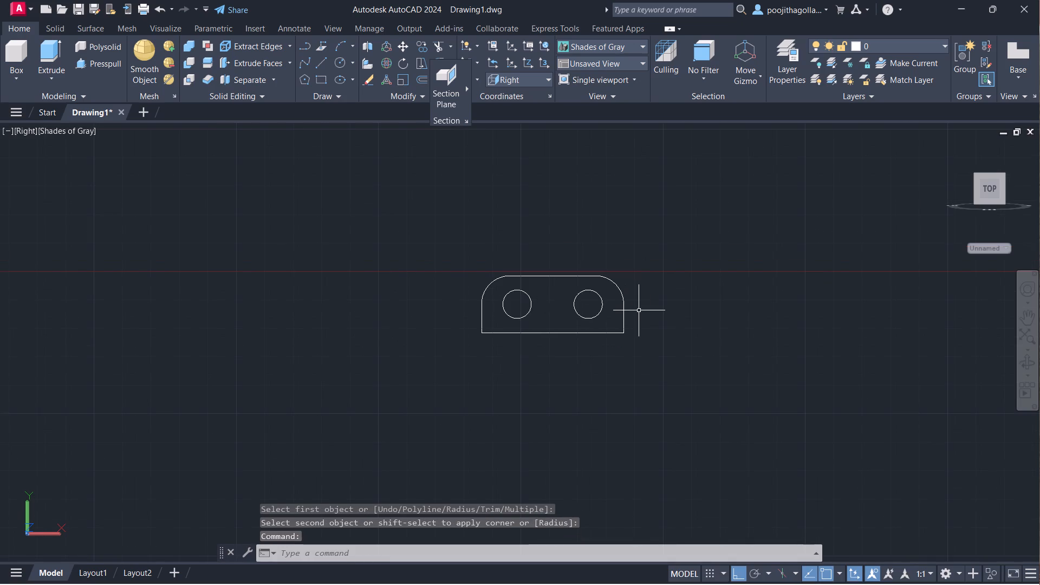
{"action": "middle_click_drag", "start_coordinate": [649, 309], "coordinate": [645, 329]}
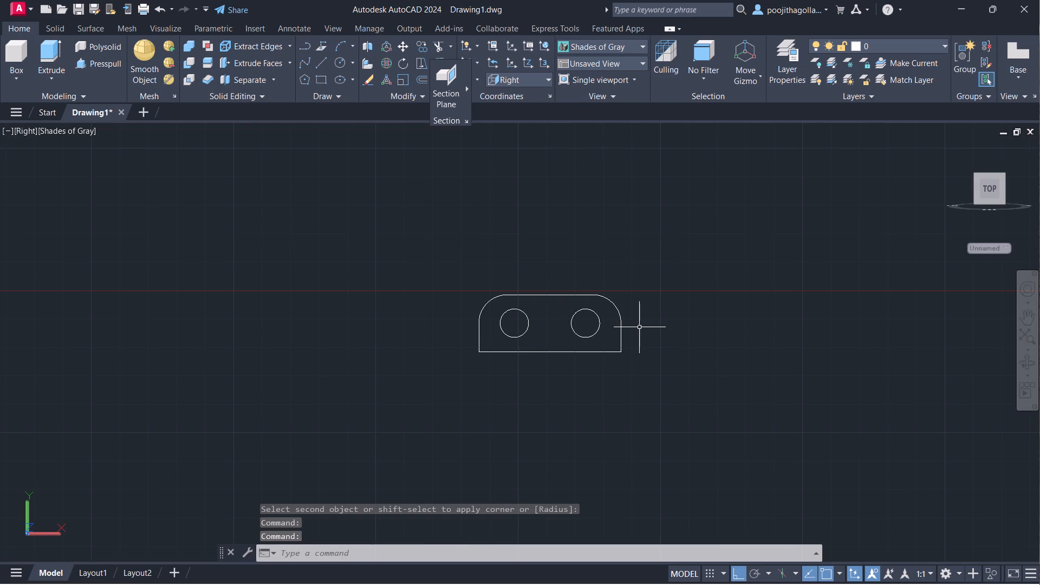
{"action": "key", "text": "Escape"}
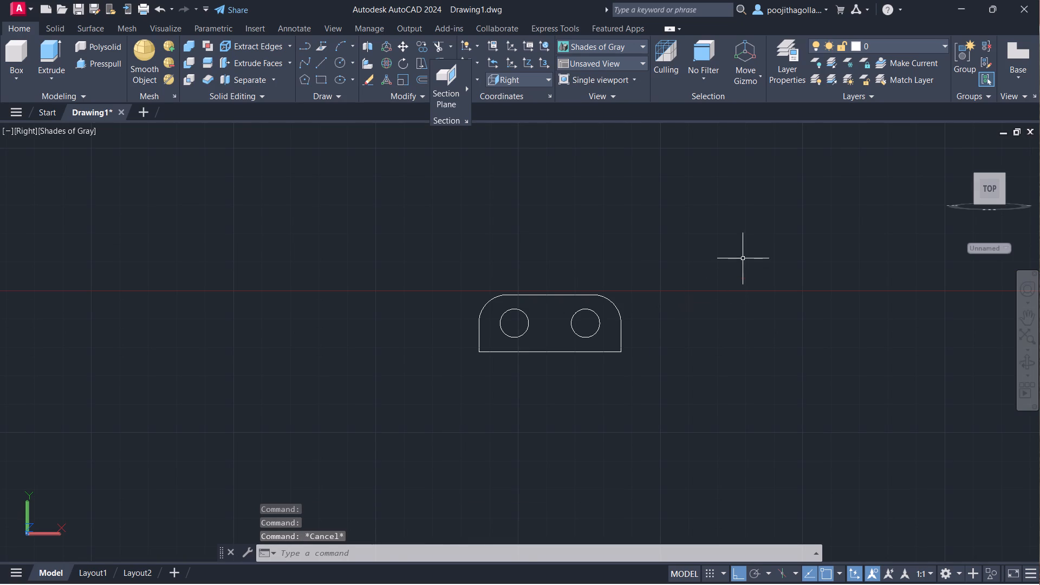
{"action": "left_click_drag", "start_coordinate": [723, 258], "coordinate": [711, 270]}
{"action": "left_click", "coordinate": [412, 409]}
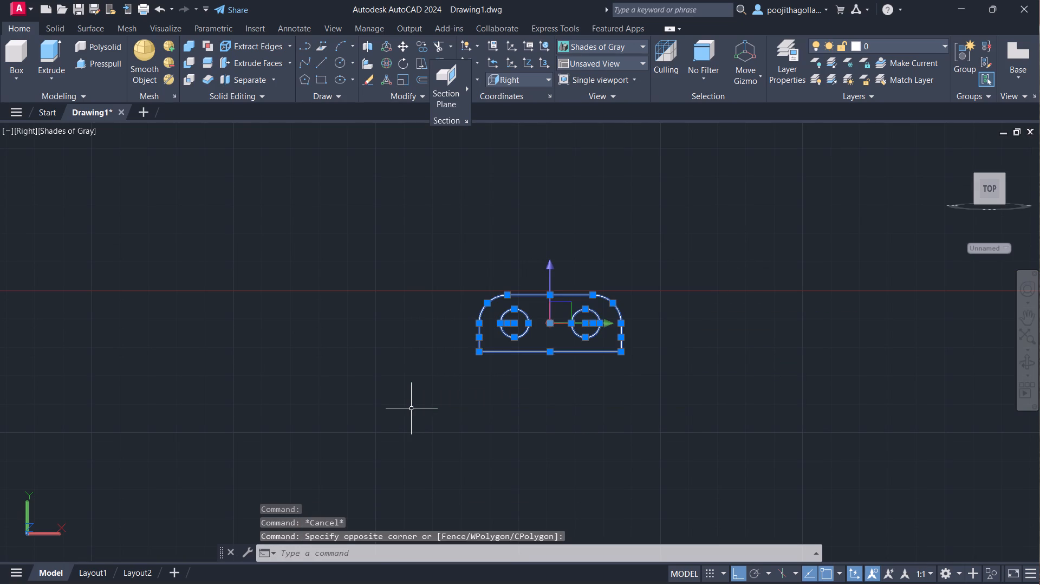
{"action": "key", "text": "j"}
{"action": "key", "text": "Return"}
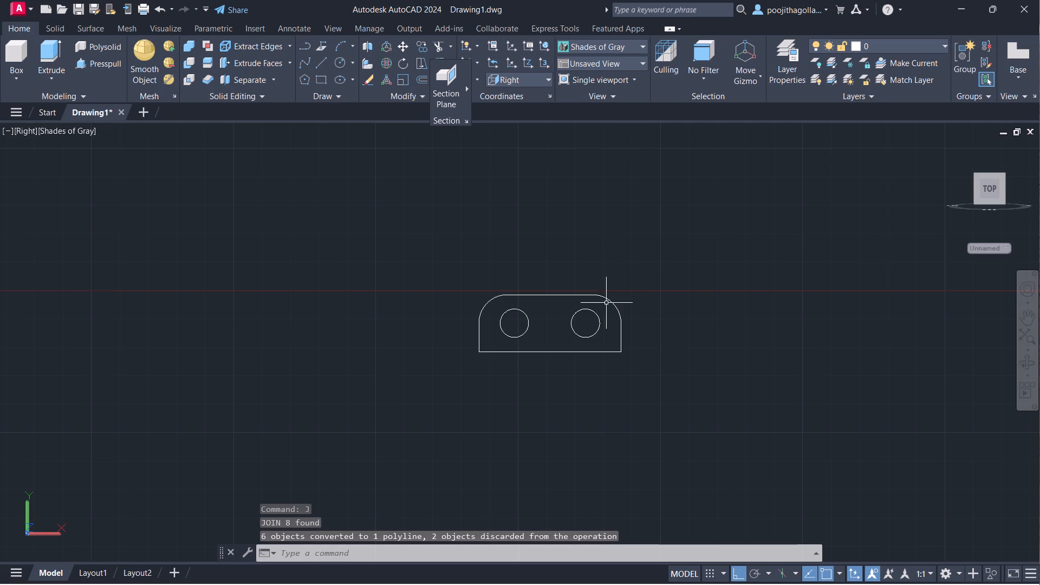
Presspull the area between the rounded outline and the two circles by 9, in the direction away from the bracket.
{"action": "middle_click_drag", "start_coordinate": [596, 309], "coordinate": [649, 371], "text": "shift"}
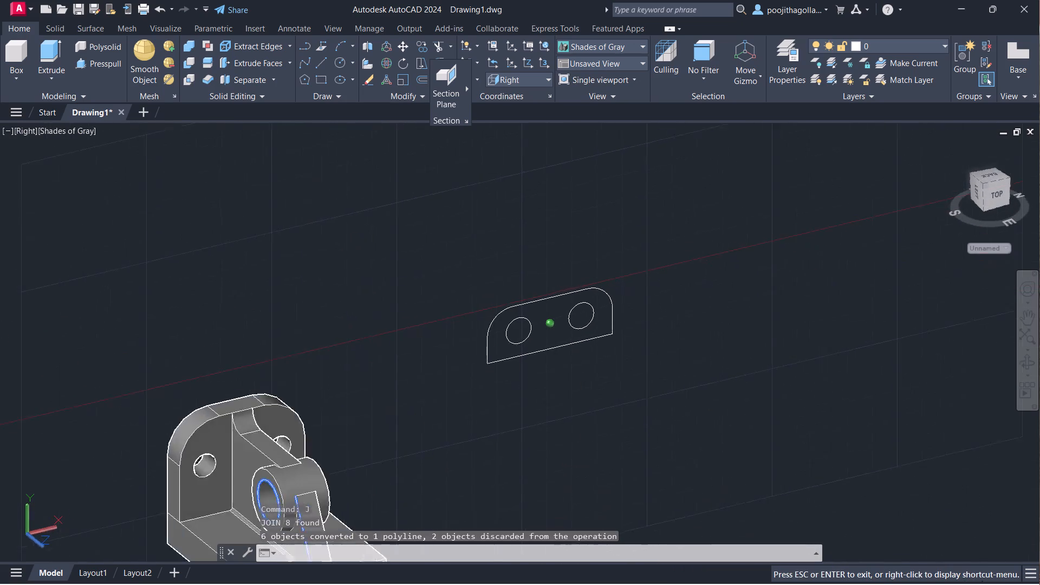
{"action": "middle_click_drag", "start_coordinate": [649, 371], "coordinate": [661, 398], "text": "shift"}
{"action": "scroll", "coordinate": [548, 316], "scroll_direction": "up", "scroll_amount": 4}
{"action": "middle_click", "coordinate": [557, 316]}
{"action": "middle_click_drag", "start_coordinate": [557, 317], "coordinate": [560, 323]}
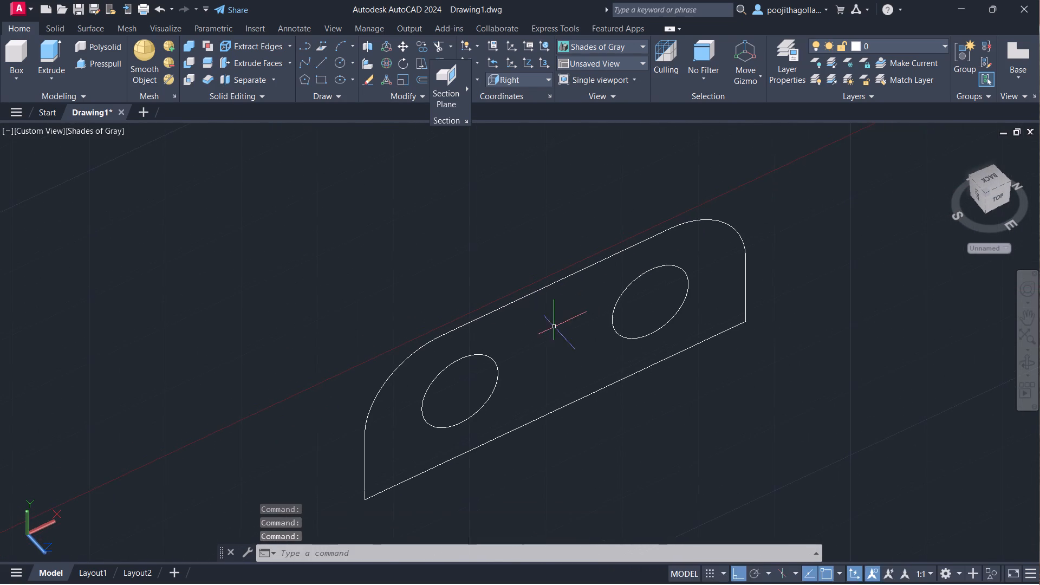
{"action": "middle_click_drag", "start_coordinate": [554, 327], "coordinate": [602, 327], "text": "shift"}
{"action": "middle_click_drag", "start_coordinate": [584, 327], "coordinate": [591, 288]}
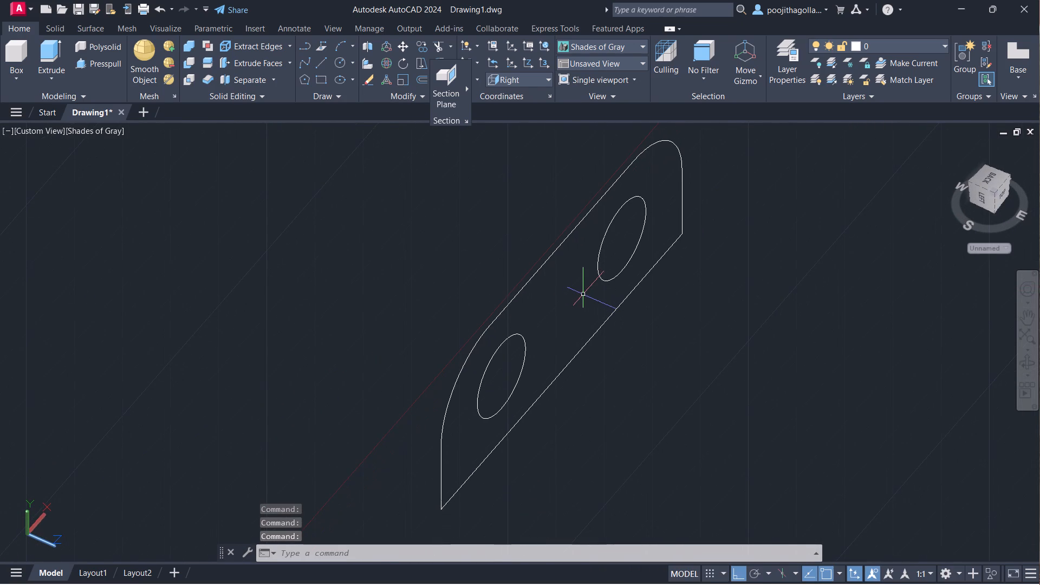
{"action": "middle_click_drag", "start_coordinate": [579, 300], "coordinate": [572, 274]}
{"action": "middle_click_drag", "start_coordinate": [559, 281], "coordinate": [565, 242], "text": "shift"}
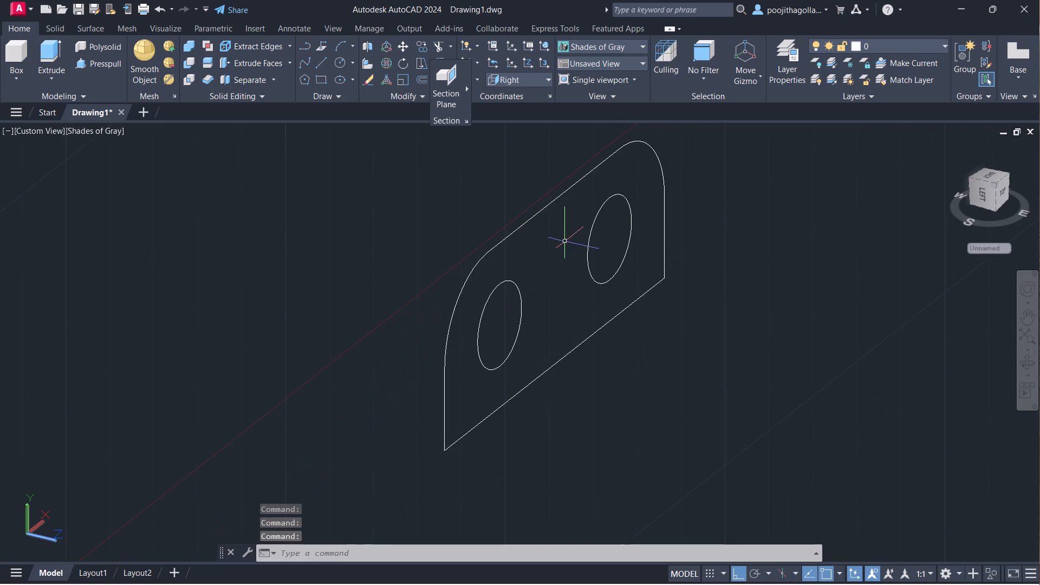
{"action": "key", "text": "Escape"}
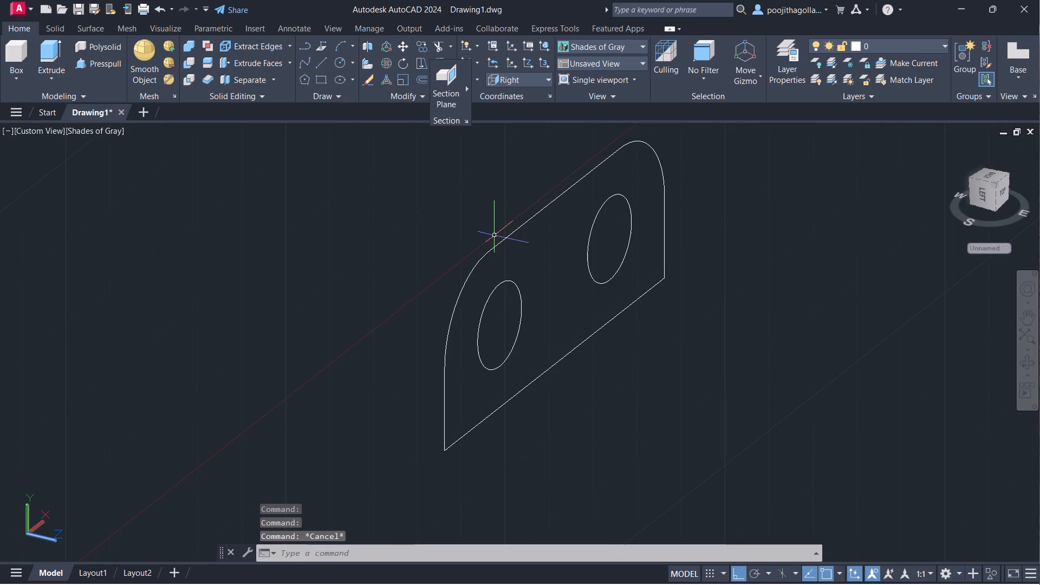
{"action": "left_click", "coordinate": [115, 63]}
{"action": "left_click", "coordinate": [516, 255]}
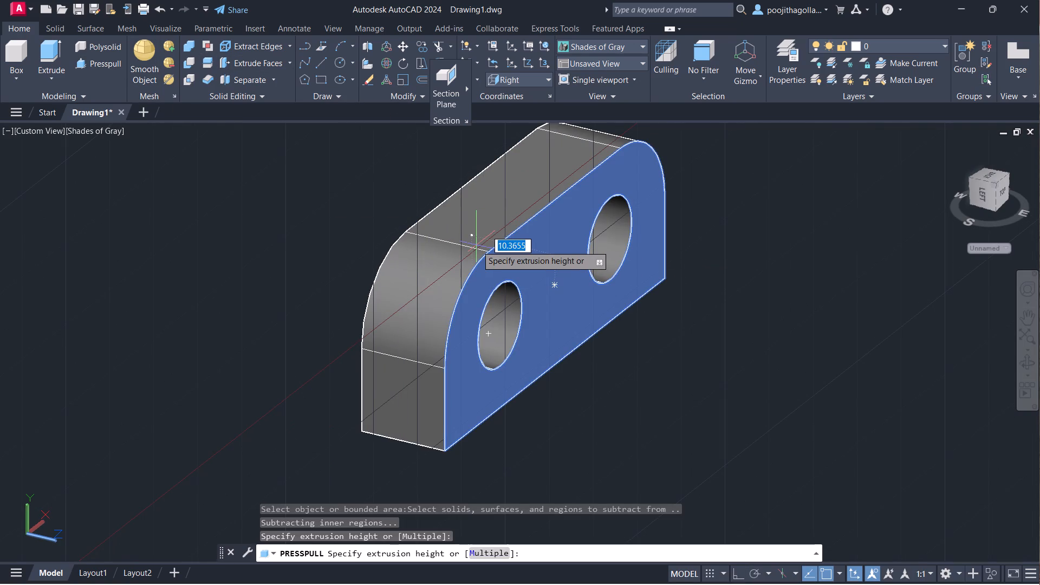
{"action": "key", "text": "9"}
{"action": "key", "text": "Return"}
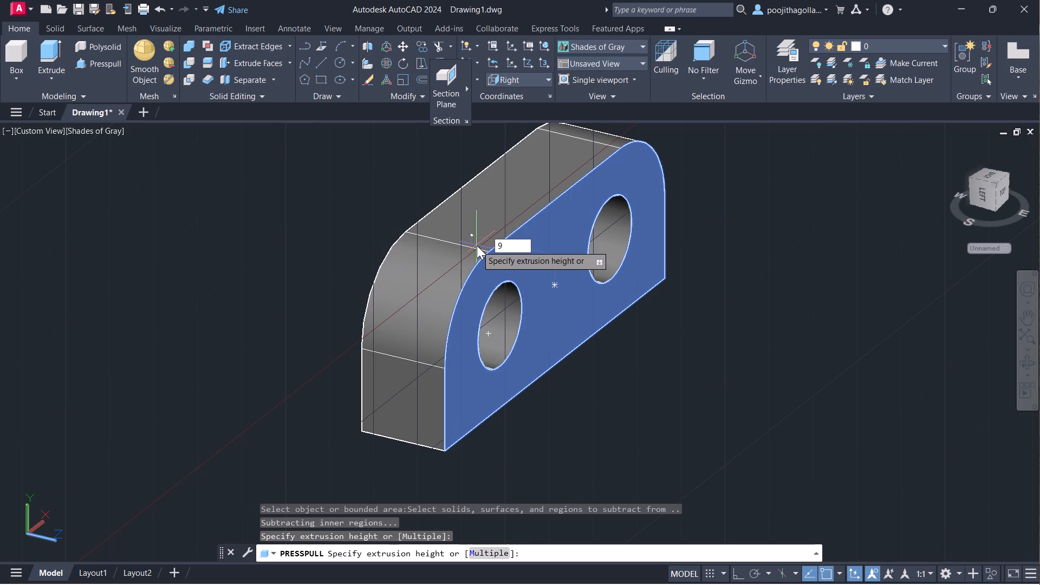
{"action": "key", "text": "Escape"}
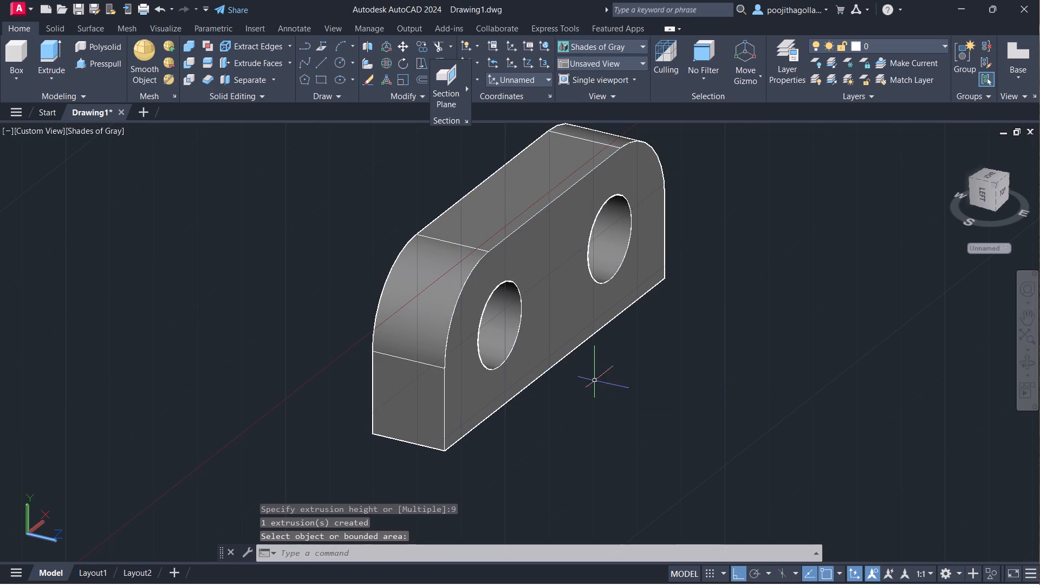
Examine the extruded two-hole plate's position and orientation relative to the existing bracket from several angles.
{"action": "scroll", "coordinate": [591, 377], "scroll_direction": "down", "scroll_amount": 2}
{"action": "middle_click_drag", "start_coordinate": [590, 376], "coordinate": [555, 304]}
{"action": "scroll", "coordinate": [552, 295], "scroll_direction": "down", "scroll_amount": 1}
{"action": "middle_click_drag", "start_coordinate": [569, 311], "coordinate": [570, 291]}
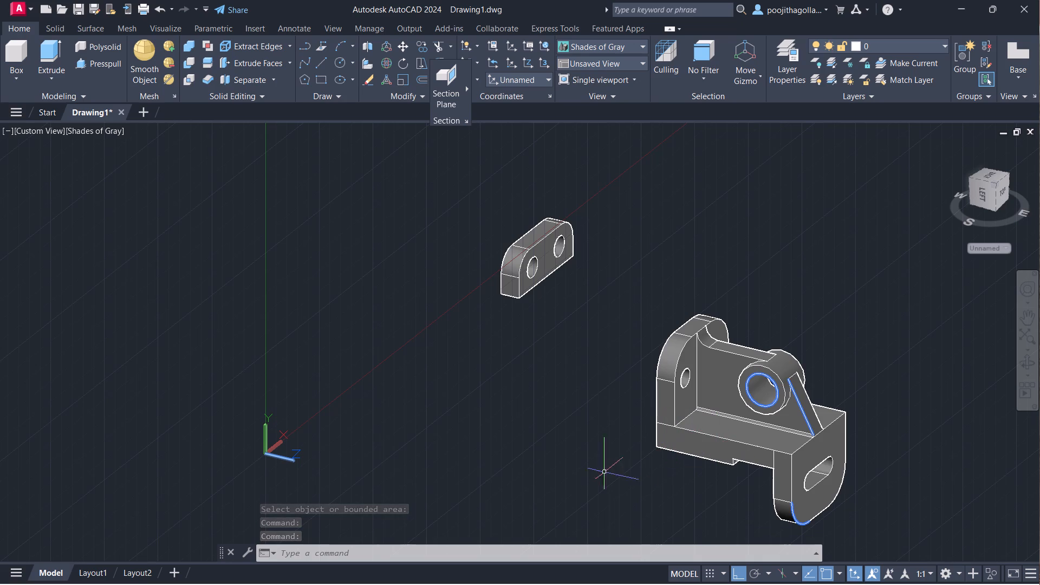
{"action": "middle_click_drag", "start_coordinate": [604, 474], "coordinate": [632, 478], "text": "shift"}
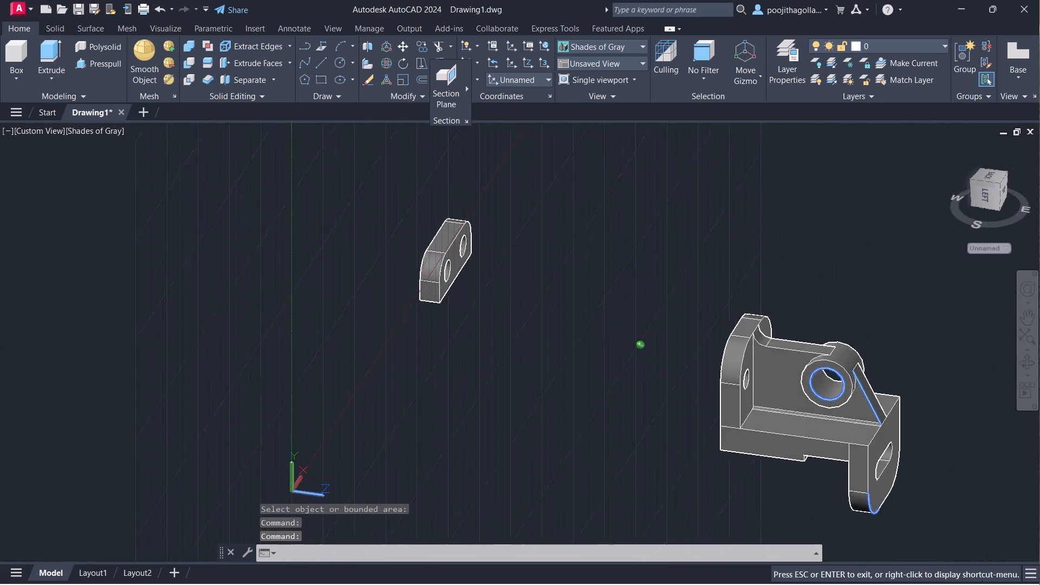
{"action": "middle_click_drag", "start_coordinate": [632, 478], "coordinate": [659, 478], "text": "shift"}
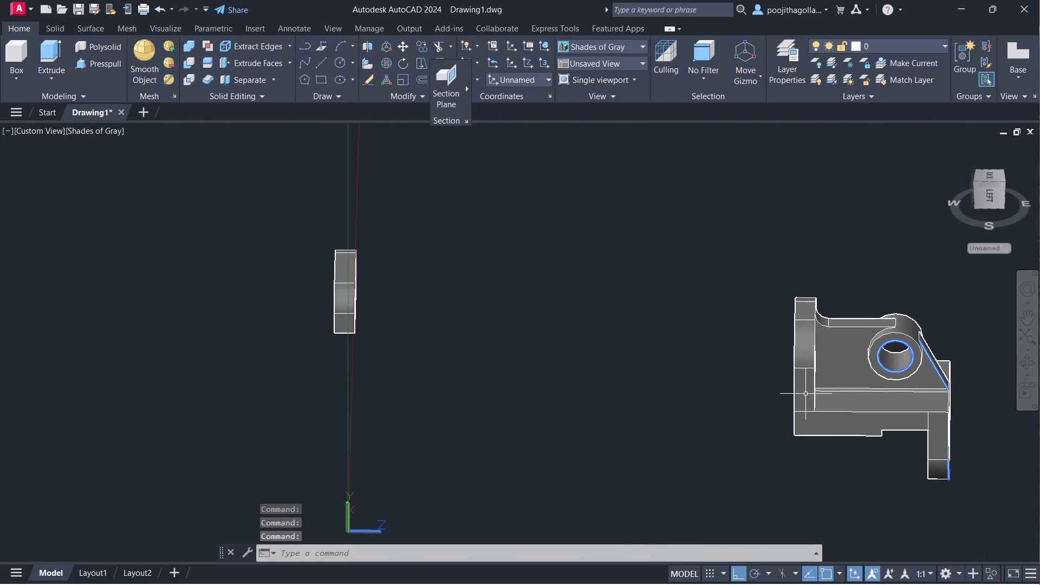
{"action": "scroll", "coordinate": [770, 365], "scroll_direction": "down", "scroll_amount": 2}
{"action": "scroll", "coordinate": [788, 403], "scroll_direction": "up", "scroll_amount": 2}
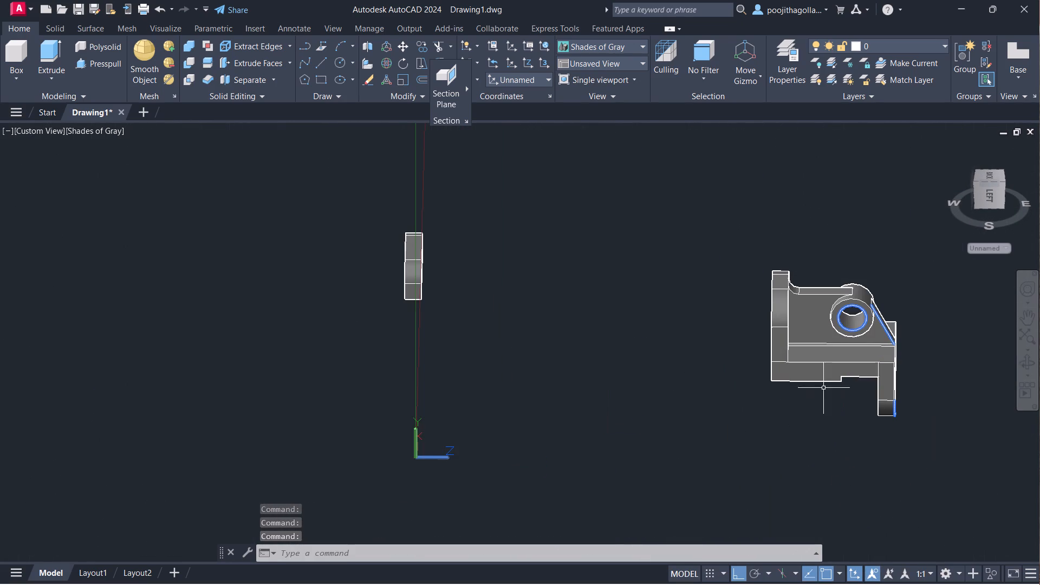
{"action": "middle_click_drag", "start_coordinate": [805, 414], "coordinate": [720, 430], "text": "shift"}
{"action": "scroll", "coordinate": [734, 385], "scroll_direction": "up", "scroll_amount": 2}
{"action": "middle_click_drag", "start_coordinate": [713, 362], "coordinate": [706, 457]}
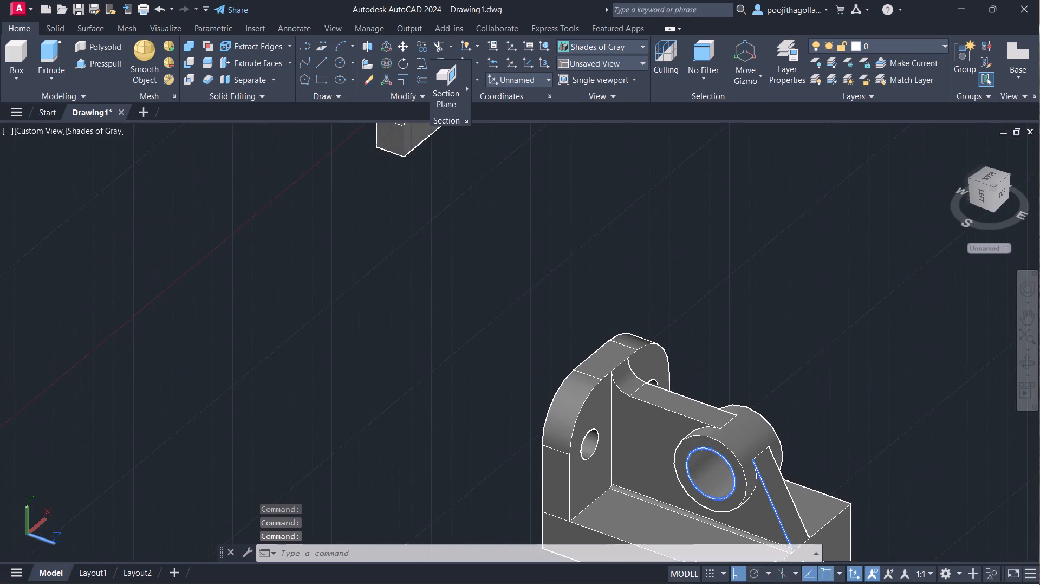
{"action": "scroll", "coordinate": [536, 208], "scroll_direction": "down", "scroll_amount": 2}
{"action": "middle_click_drag", "start_coordinate": [522, 227], "coordinate": [509, 284]}
{"action": "scroll", "coordinate": [503, 236], "scroll_direction": "up", "scroll_amount": 2}
{"action": "middle_click_drag", "start_coordinate": [502, 236], "coordinate": [513, 280]}
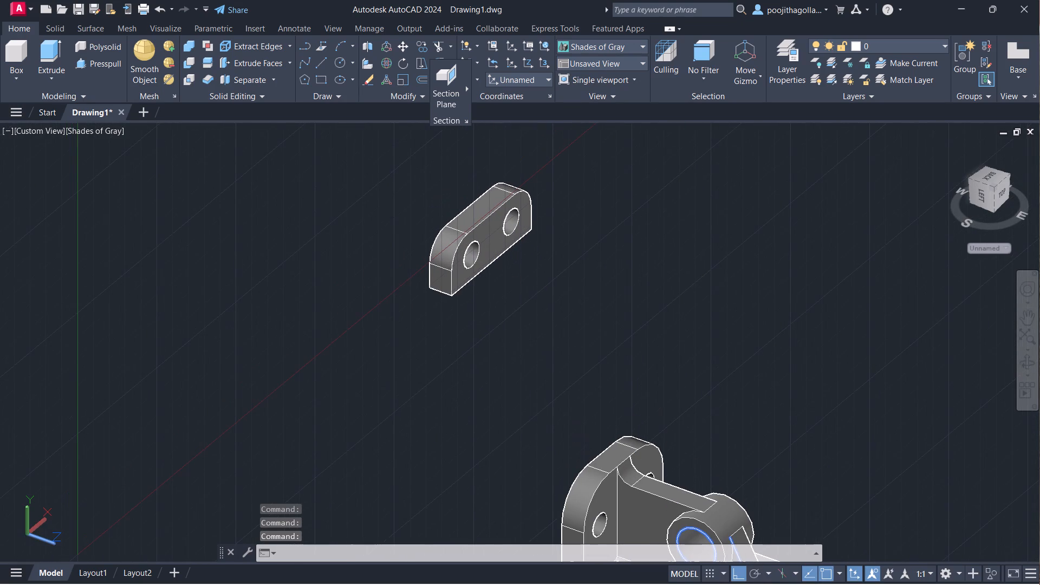
{"action": "middle_click_drag", "start_coordinate": [503, 284], "coordinate": [518, 340]}
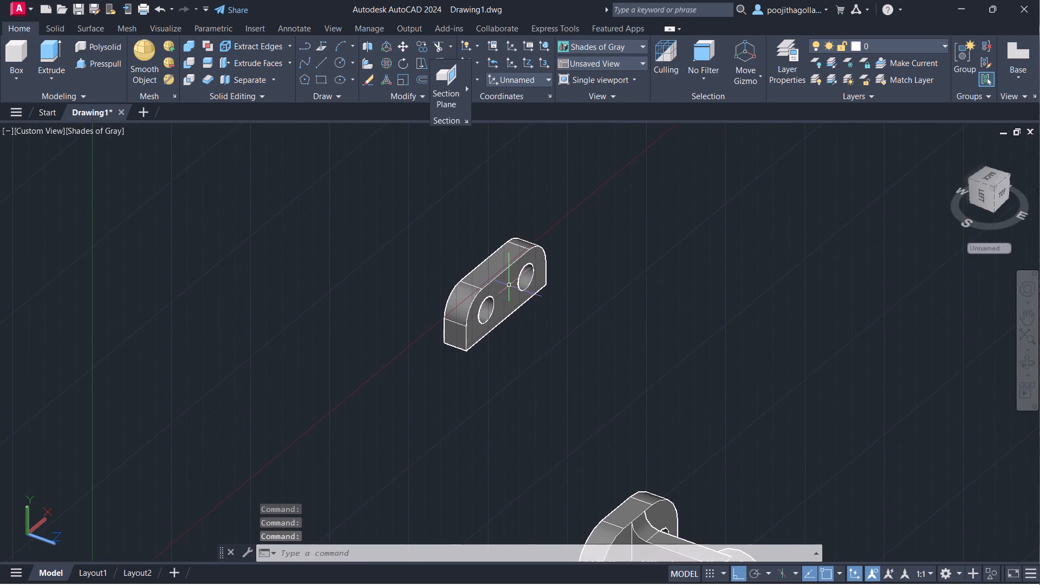
{"action": "middle_click_drag", "start_coordinate": [426, 254], "coordinate": [434, 288]}
Undo the plate's presspull, going back to the flat rounded outline with two circles.
{"action": "key", "text": "ctrl+z"}
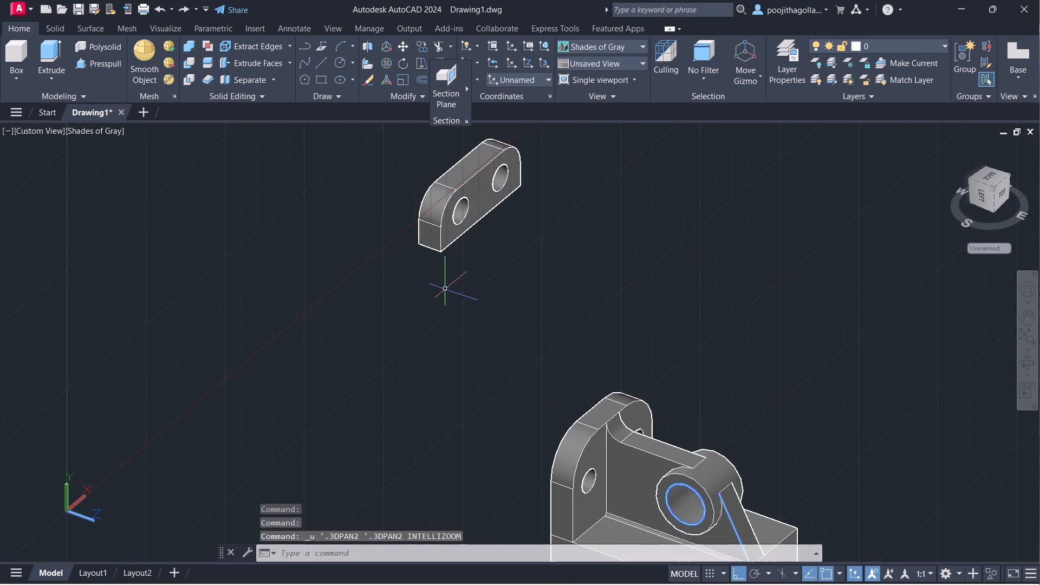
{"action": "key", "text": "ctrl+z"}
{"action": "key", "text": "ctrl+z"}
{"action": "key", "text": "ctrl+z"}
{"action": "key", "text": "ctrl+z"}
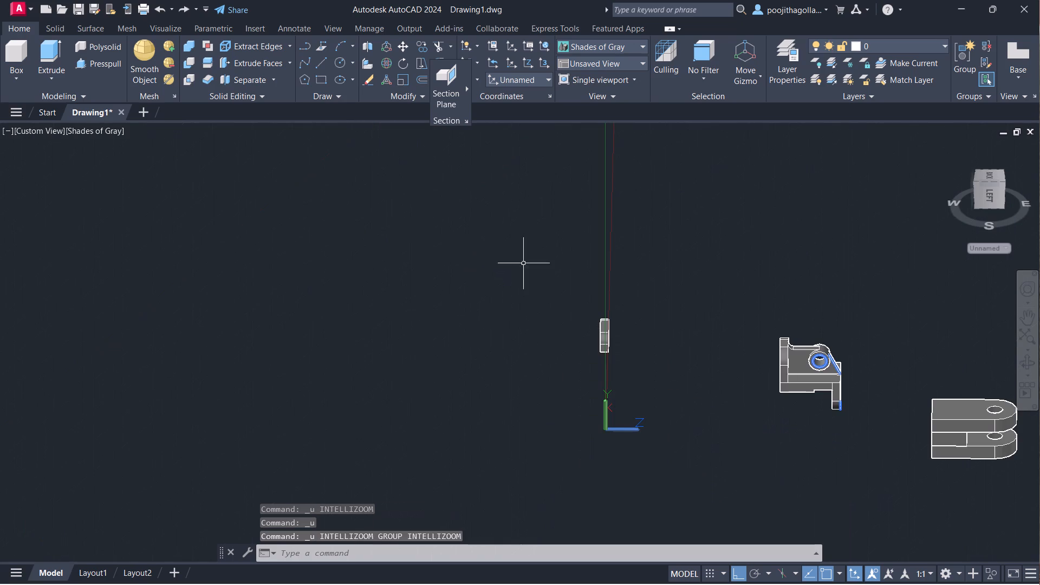
{"action": "key", "text": "ctrl+z"}
{"action": "key", "text": "ctrl+z"}
{"action": "key", "text": "ctrl+z"}
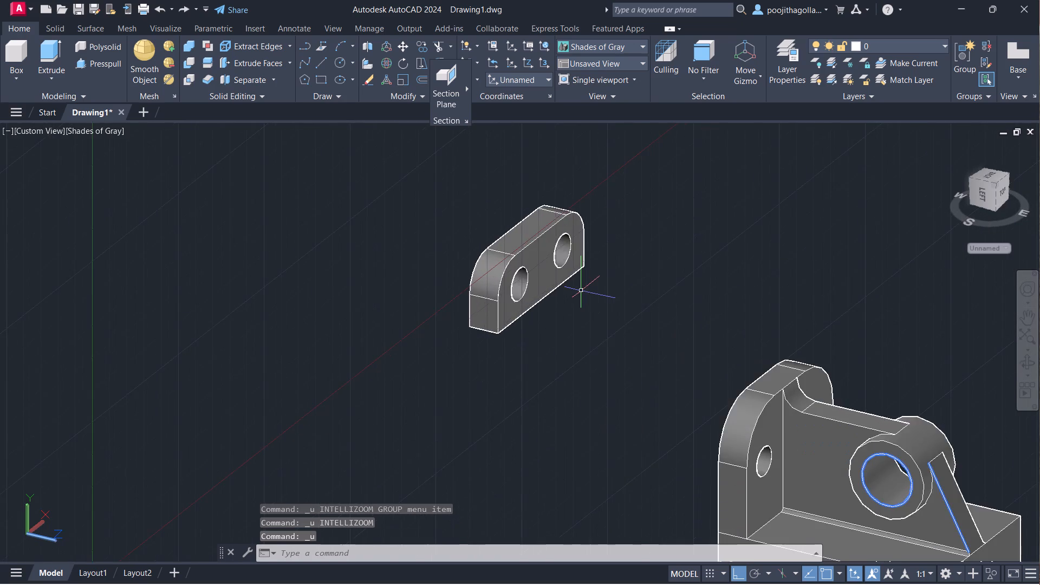
{"action": "key", "text": "ctrl+z"}
{"action": "key", "text": "ctrl+z"}
{"action": "key", "text": "ctrl+z"}
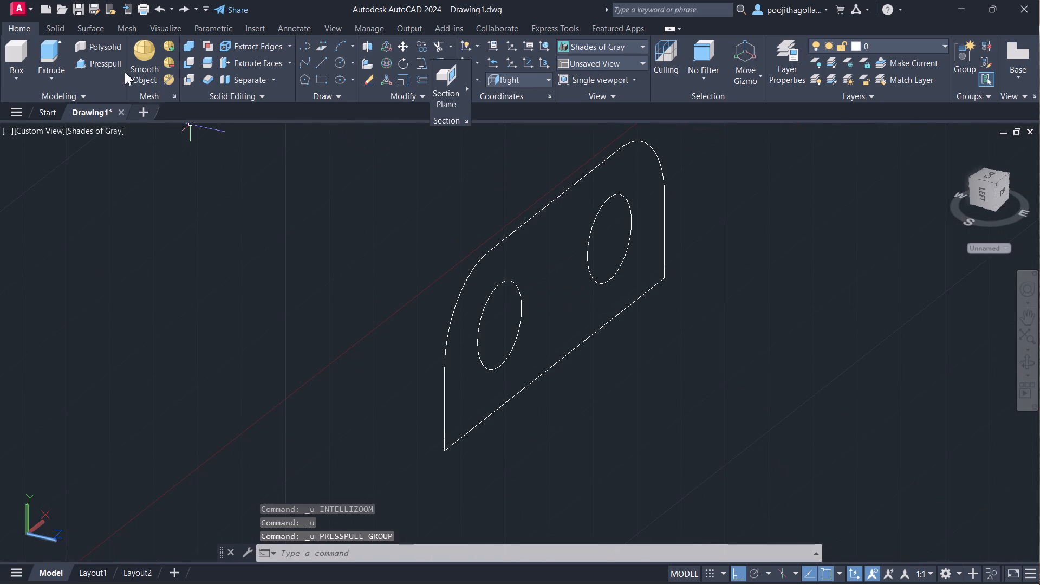
Presspull the area between the rounded outline and the two circles by 10, away from the bracket.
{"action": "left_click", "coordinate": [103, 60]}
{"action": "left_click_drag", "start_coordinate": [516, 254], "coordinate": [509, 254]}
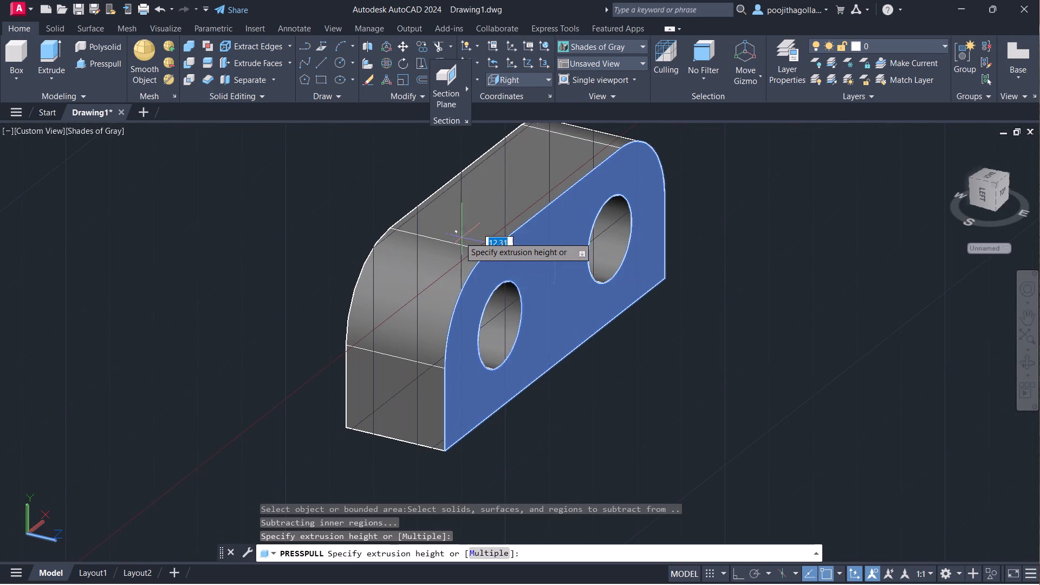
{"action": "type", "text": "10"}
{"action": "key", "text": "Return"}
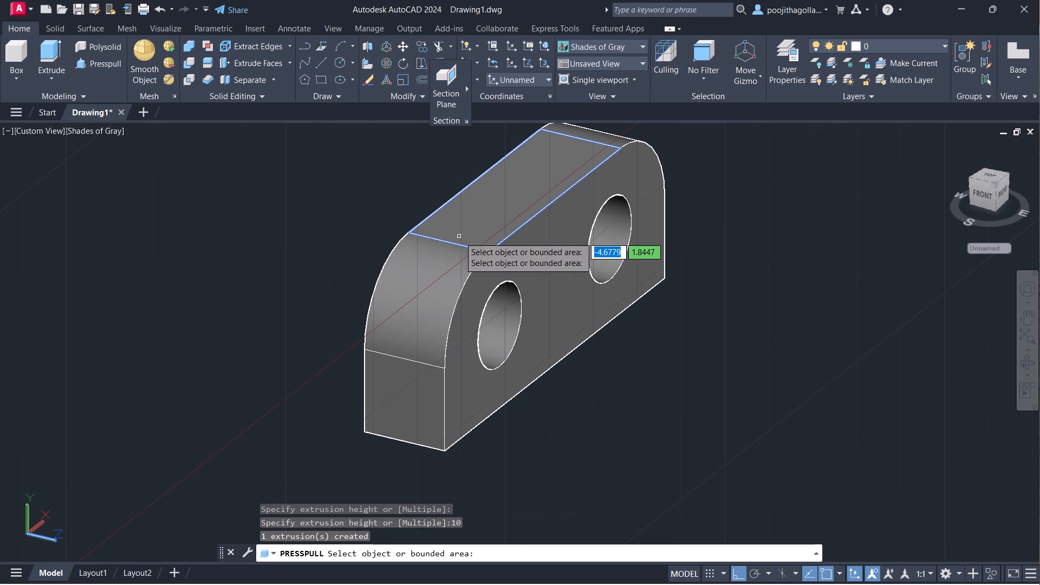
{"action": "key", "text": "Escape"}
Draw a line 3 long from the plate's rear lower corner, continuing its thickness direction away from the bracket.
{"action": "scroll", "coordinate": [617, 359], "scroll_direction": "down", "scroll_amount": 2}
{"action": "middle_click_drag", "start_coordinate": [609, 359], "coordinate": [624, 381]}
{"action": "scroll", "coordinate": [561, 356], "scroll_direction": "up", "scroll_amount": 2}
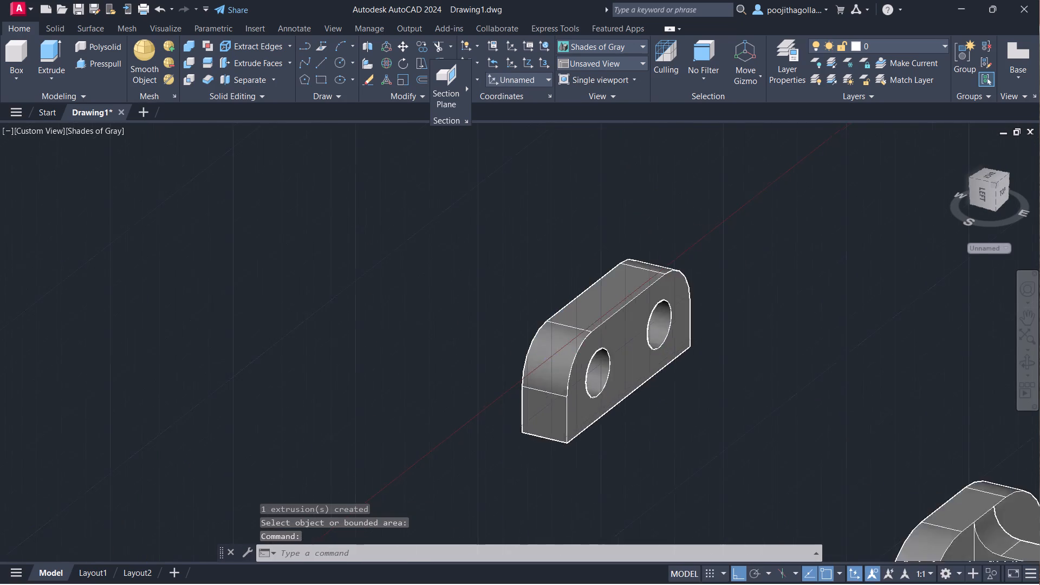
{"action": "middle_click_drag", "start_coordinate": [561, 357], "coordinate": [562, 336]}
{"action": "key", "text": "l"}
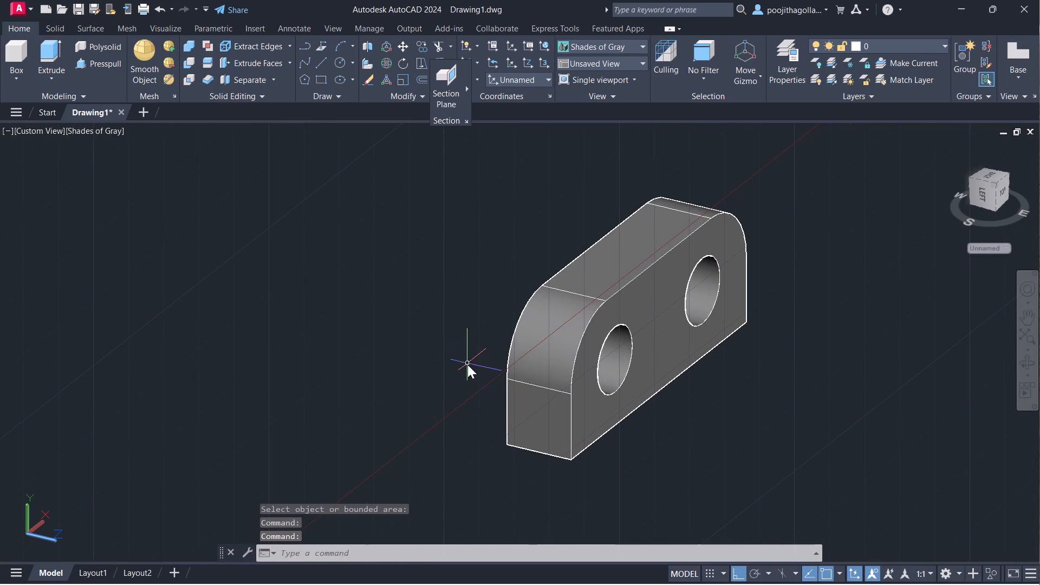
{"action": "key", "text": "Return"}
{"action": "left_click", "coordinate": [509, 442]}
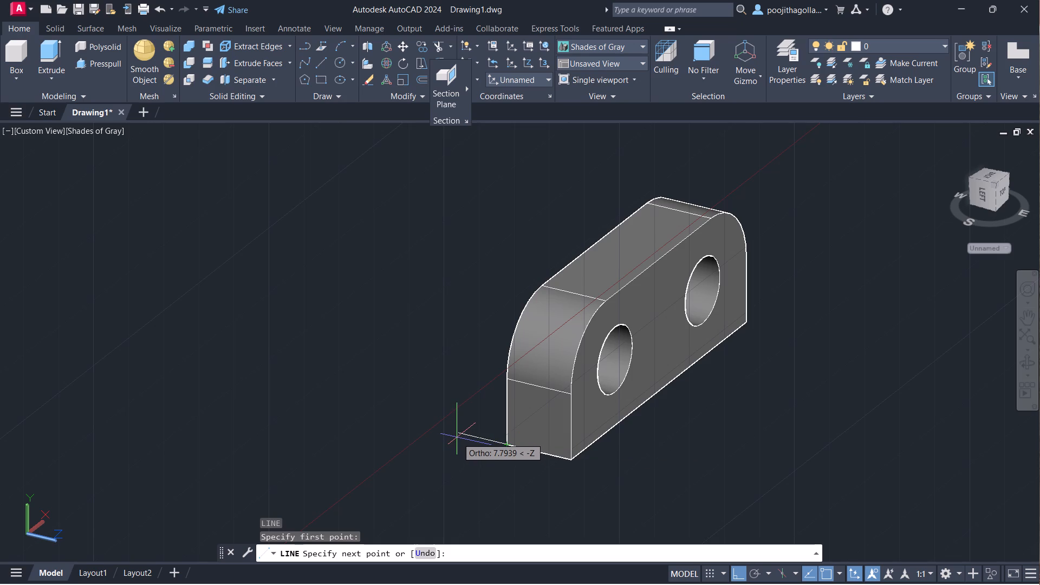
{"action": "key", "text": "3"}
{"action": "key", "text": "Return"}
{"action": "key", "text": "Escape"}
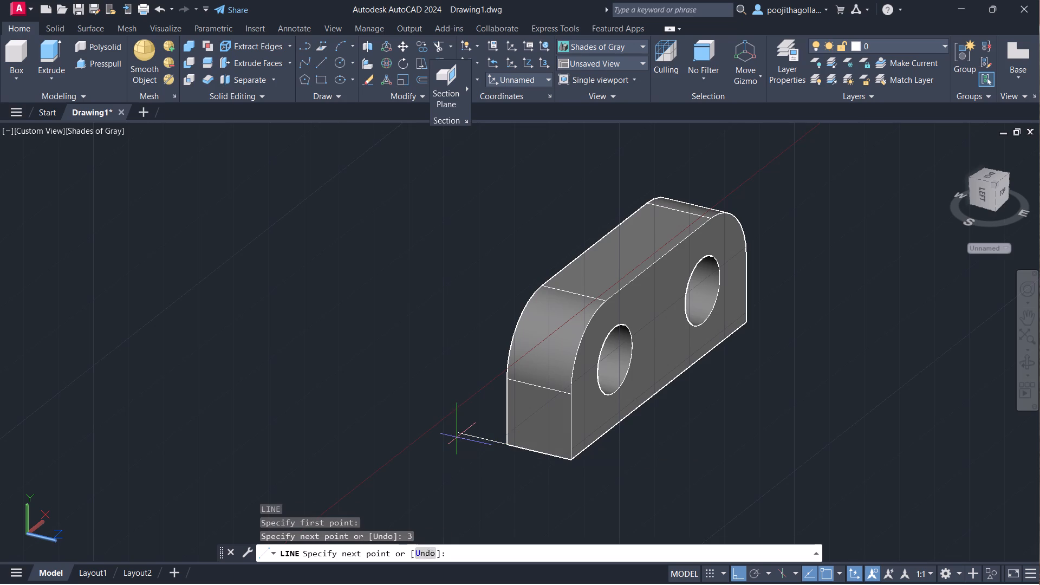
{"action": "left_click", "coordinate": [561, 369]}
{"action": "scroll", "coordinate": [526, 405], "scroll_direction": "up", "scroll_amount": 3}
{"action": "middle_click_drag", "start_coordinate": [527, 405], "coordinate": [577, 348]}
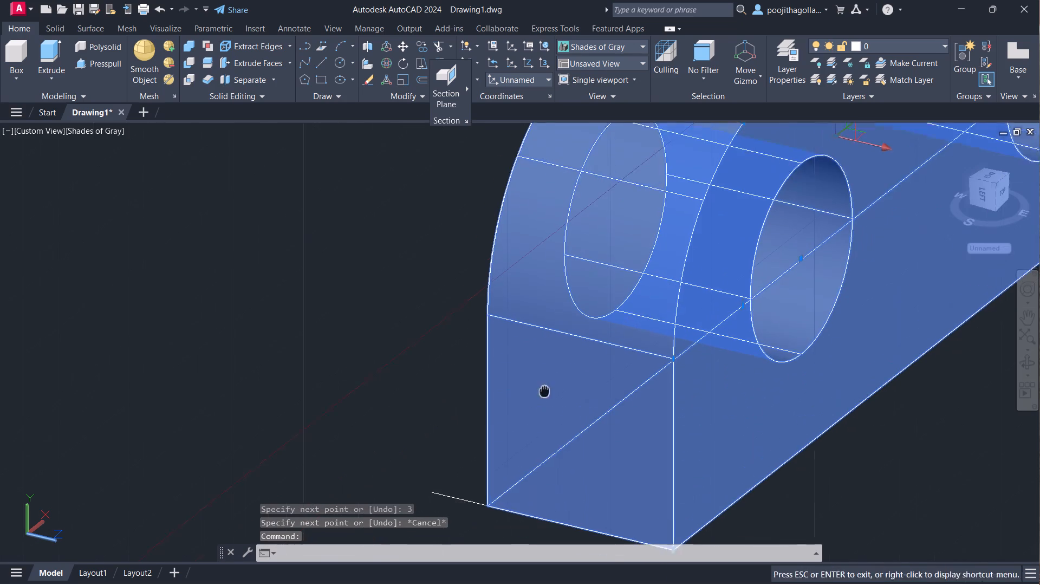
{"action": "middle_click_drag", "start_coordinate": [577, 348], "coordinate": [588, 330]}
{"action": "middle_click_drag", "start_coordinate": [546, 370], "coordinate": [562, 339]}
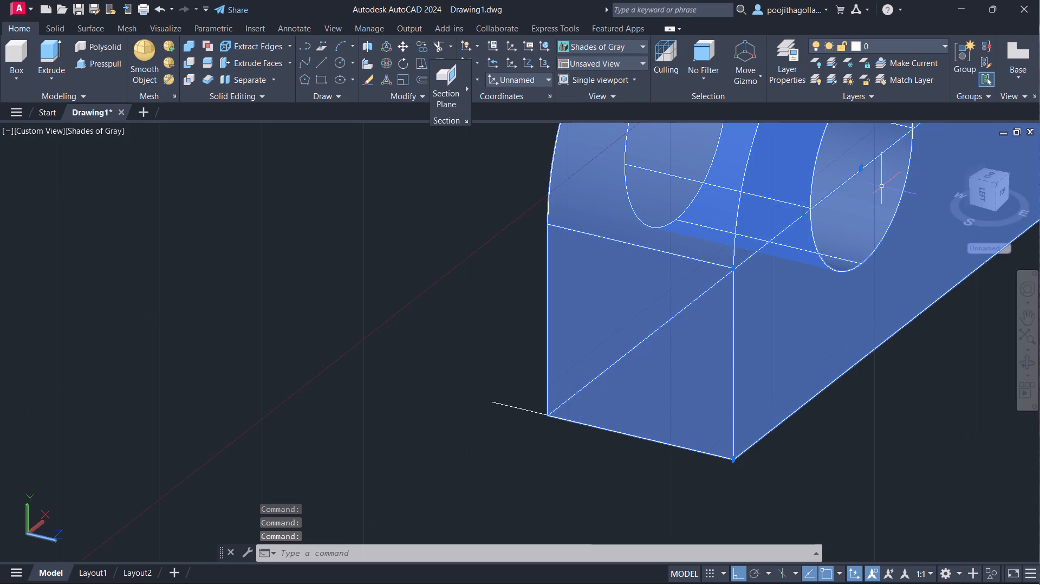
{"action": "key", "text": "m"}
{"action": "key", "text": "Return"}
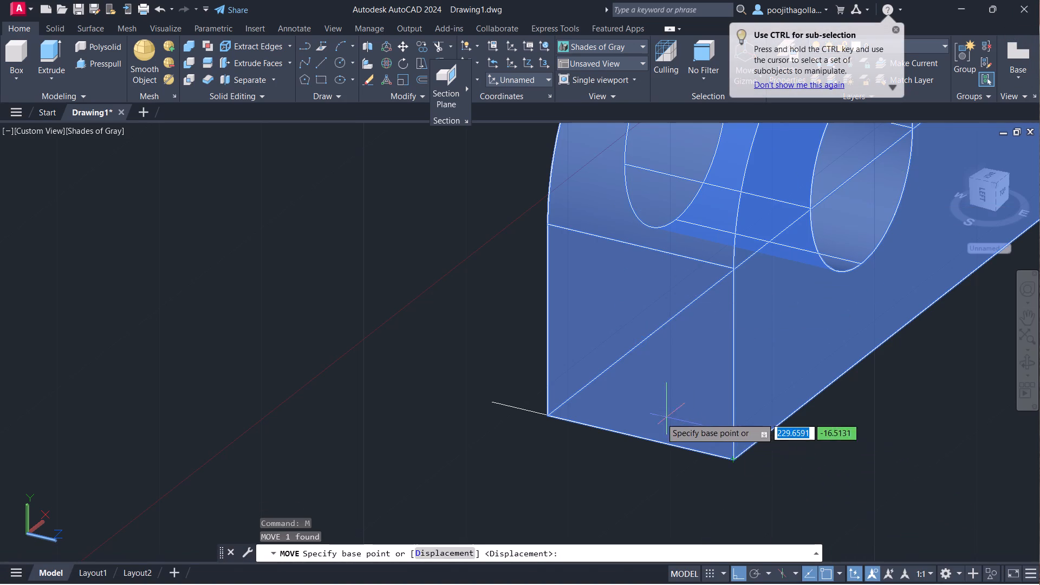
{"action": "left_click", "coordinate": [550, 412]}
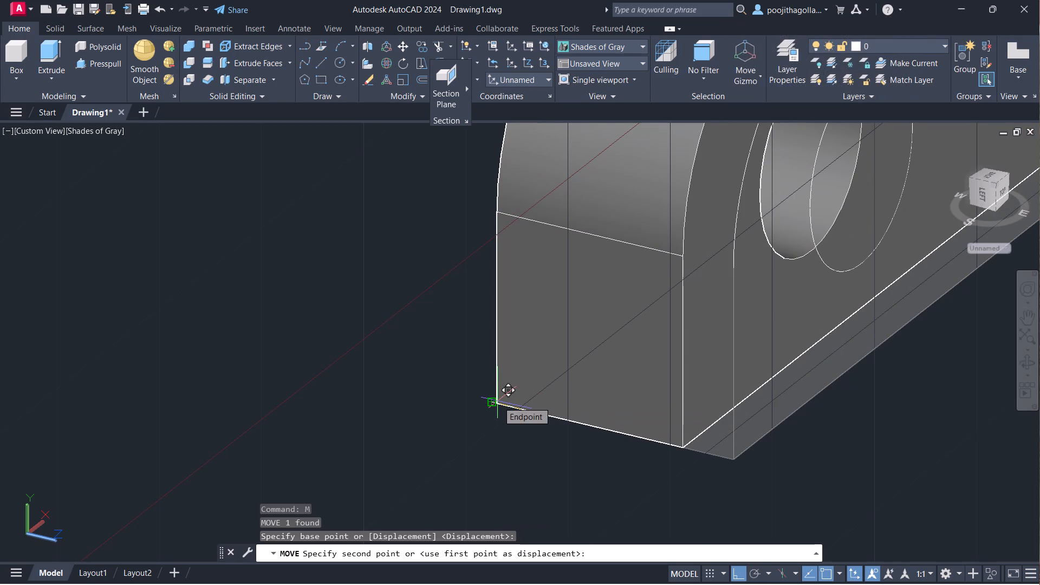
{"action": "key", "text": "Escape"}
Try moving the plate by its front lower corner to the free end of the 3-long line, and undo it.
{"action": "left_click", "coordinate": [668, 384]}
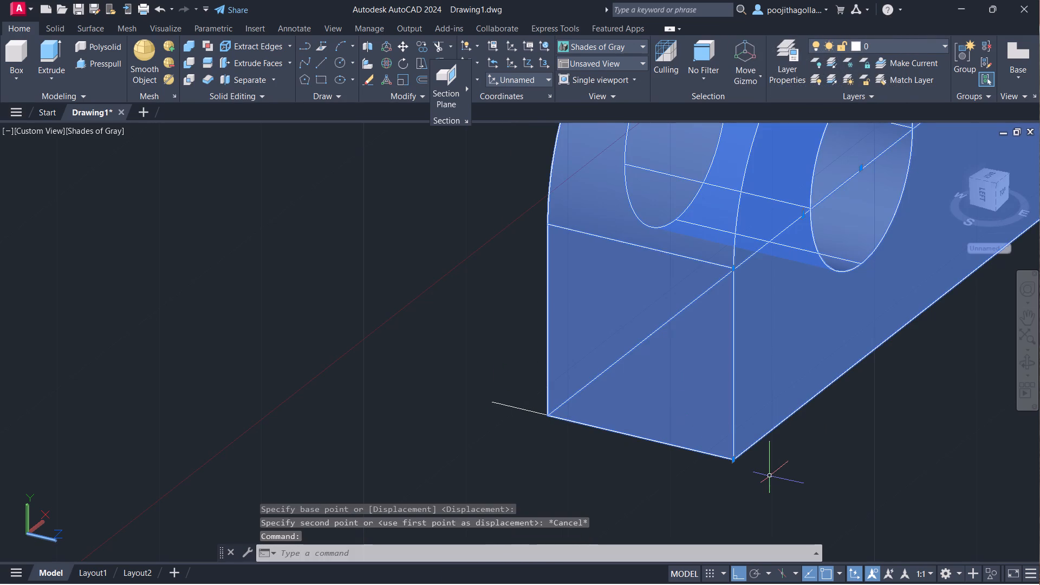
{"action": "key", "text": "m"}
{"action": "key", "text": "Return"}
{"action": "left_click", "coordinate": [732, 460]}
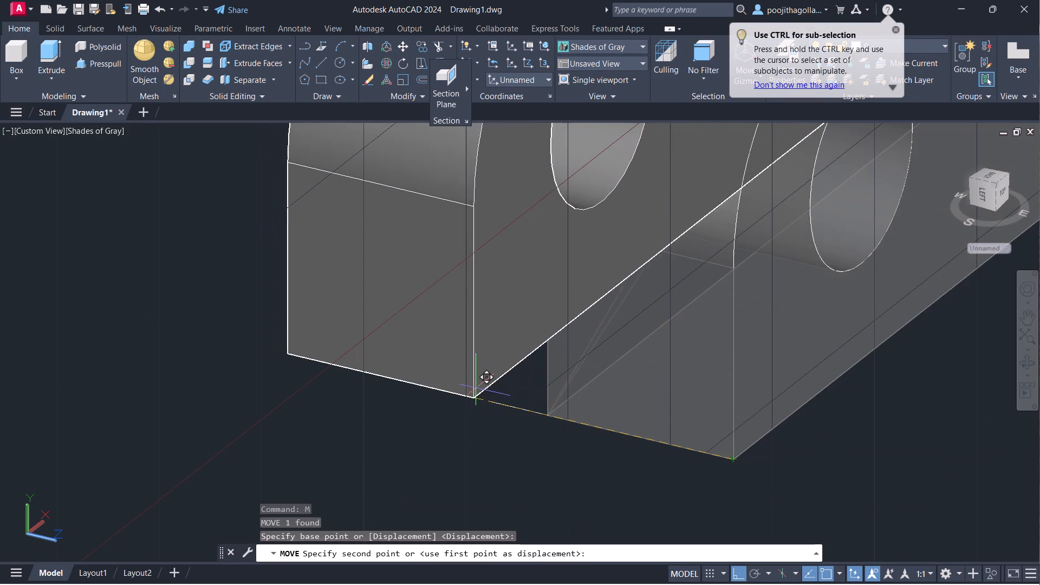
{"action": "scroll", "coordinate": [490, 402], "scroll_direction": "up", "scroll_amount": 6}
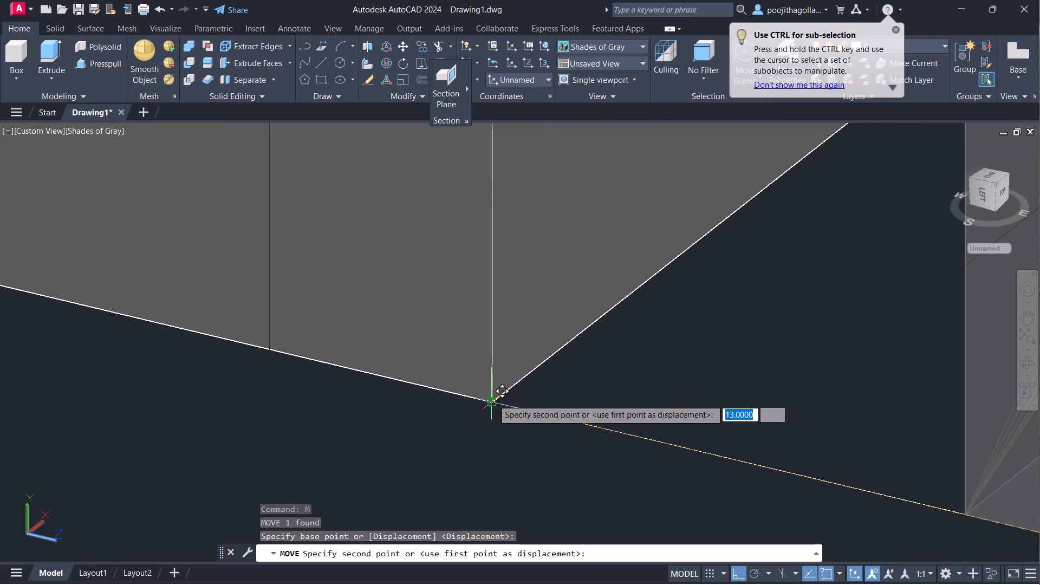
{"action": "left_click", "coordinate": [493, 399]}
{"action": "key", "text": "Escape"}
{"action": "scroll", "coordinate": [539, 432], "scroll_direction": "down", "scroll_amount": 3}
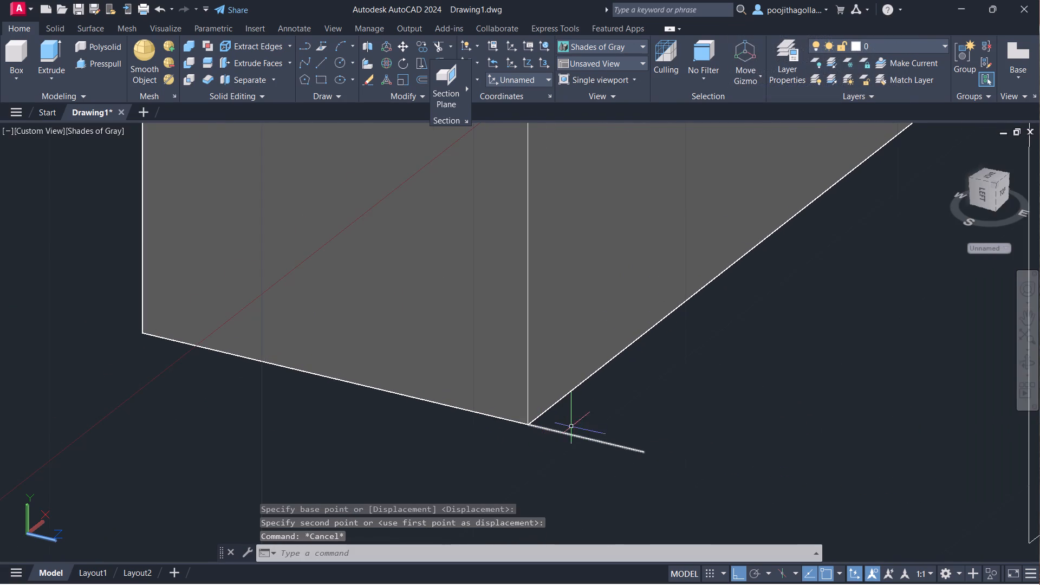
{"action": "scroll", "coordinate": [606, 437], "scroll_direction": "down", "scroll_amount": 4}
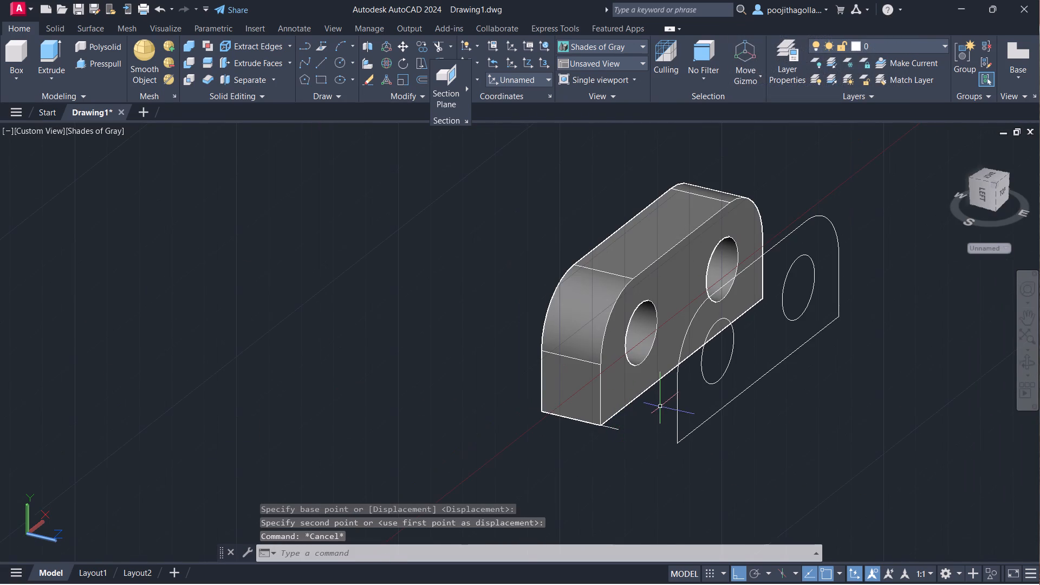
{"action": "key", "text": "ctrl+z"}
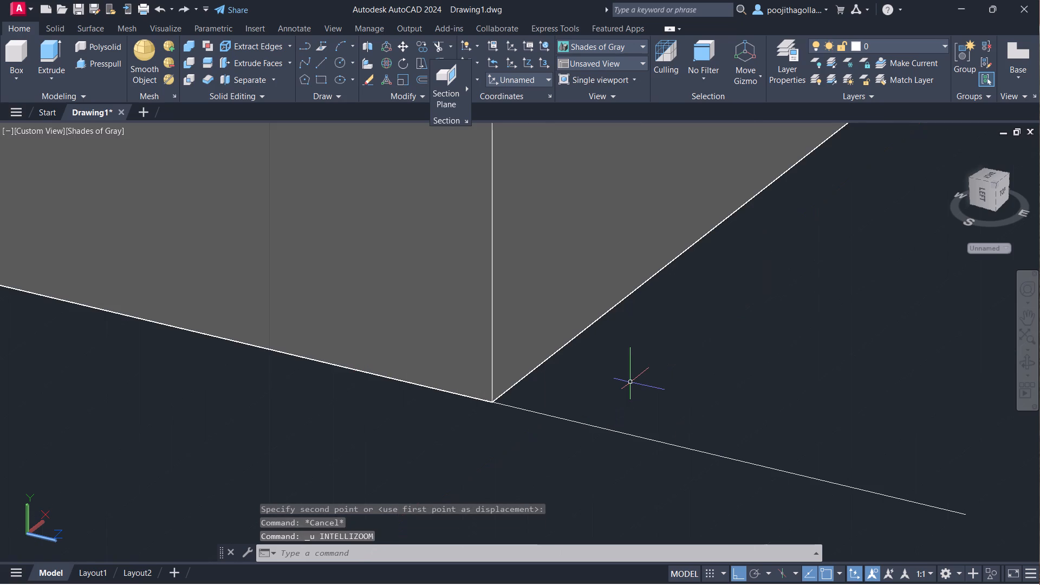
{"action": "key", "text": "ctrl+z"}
Copy the two-hole plate from its front lower corner to the free end of the 3-long line.
{"action": "left_click", "coordinate": [639, 360]}
{"action": "type", "text": "co"}
{"action": "key", "text": "Return"}
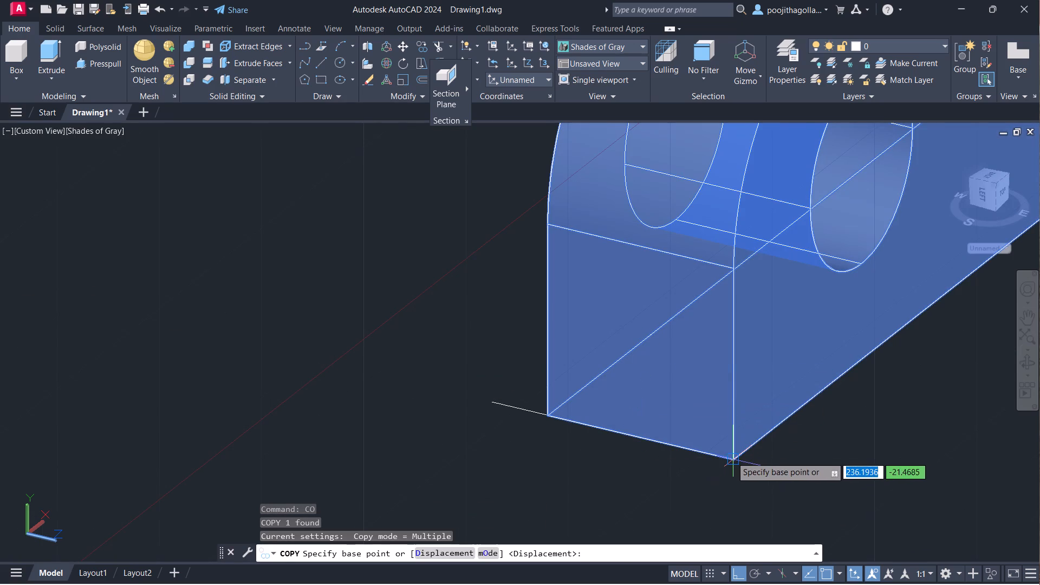
{"action": "left_click", "coordinate": [731, 457]}
{"action": "scroll", "coordinate": [503, 361], "scroll_direction": "up", "scroll_amount": 2}
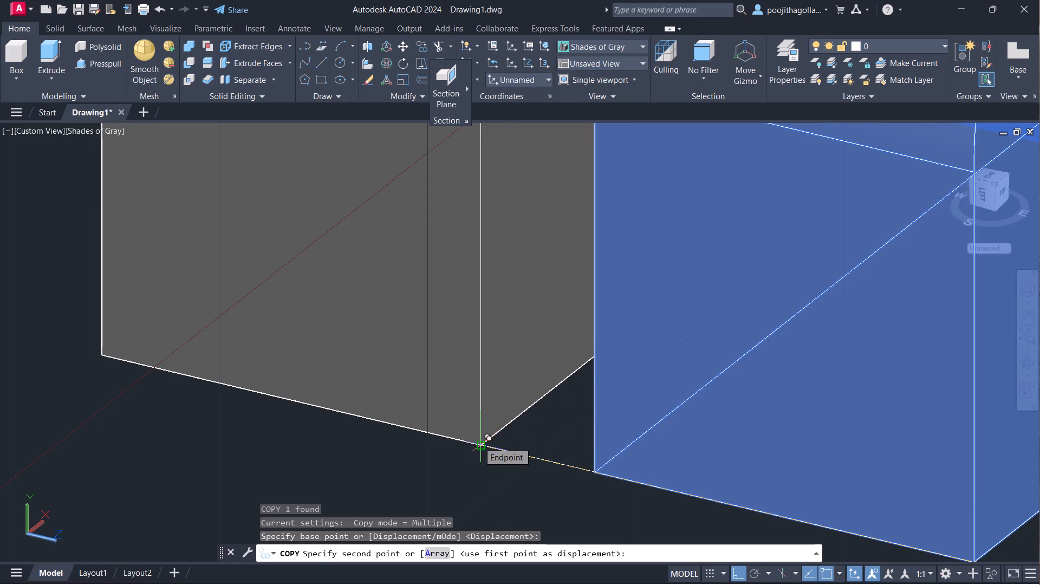
{"action": "left_click", "coordinate": [478, 442]}
{"action": "key", "text": "Escape"}
Examine the two spaced plates up close and their position relative to the bracket and fork-shaped part.
{"action": "scroll", "coordinate": [511, 445], "scroll_direction": "down", "scroll_amount": 3}
{"action": "middle_click_drag", "start_coordinate": [580, 424], "coordinate": [590, 445]}
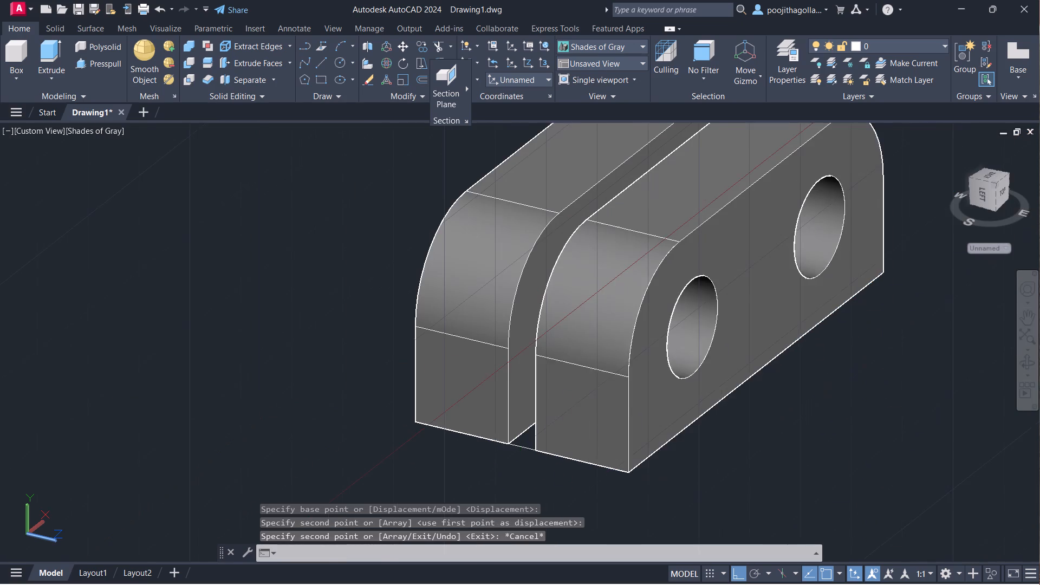
{"action": "middle_click_drag", "start_coordinate": [590, 445], "coordinate": [587, 461]}
{"action": "scroll", "coordinate": [616, 429], "scroll_direction": "down", "scroll_amount": 2}
{"action": "scroll", "coordinate": [622, 426], "scroll_direction": "up", "scroll_amount": 1}
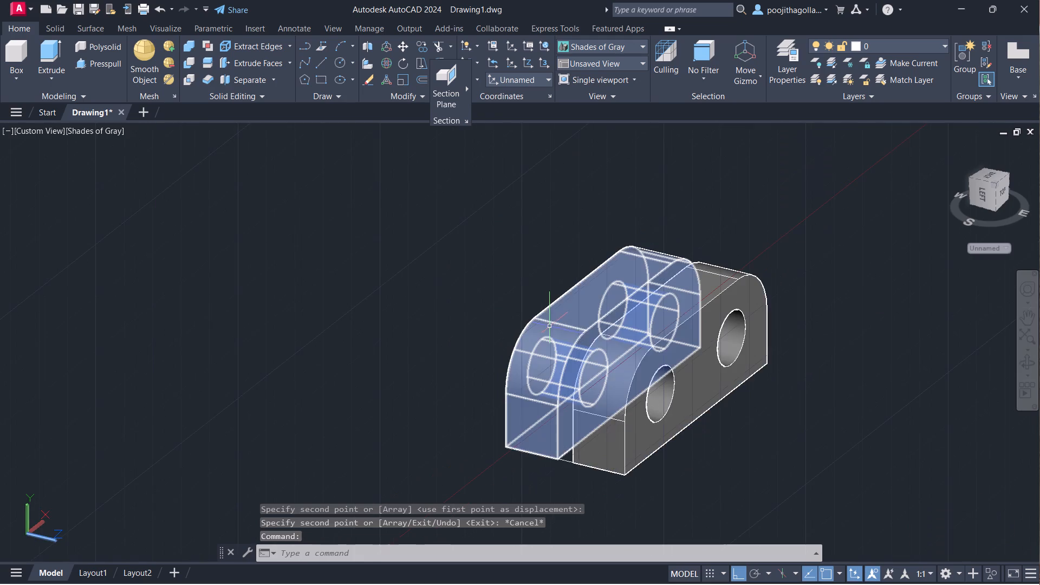
{"action": "middle_click_drag", "start_coordinate": [655, 363], "coordinate": [545, 292]}
{"action": "scroll", "coordinate": [531, 300], "scroll_direction": "up", "scroll_amount": 1}
{"action": "middle_click_drag", "start_coordinate": [532, 315], "coordinate": [531, 348]}
{"action": "scroll", "coordinate": [531, 348], "scroll_direction": "up", "scroll_amount": 1}
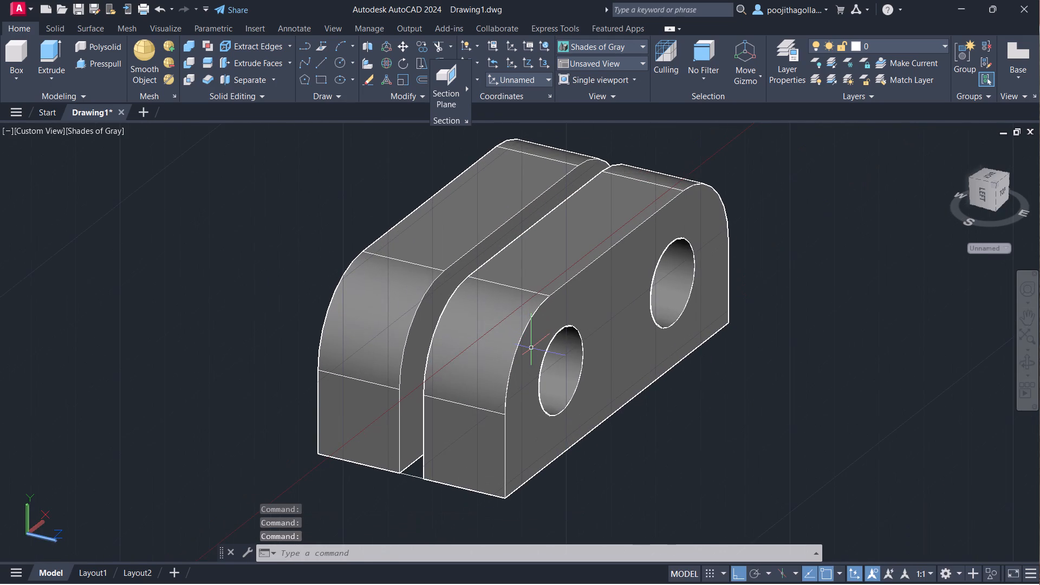
{"action": "middle_click_drag", "start_coordinate": [531, 348], "coordinate": [531, 336]}
{"action": "scroll", "coordinate": [531, 348], "scroll_direction": "up", "scroll_amount": 1}
{"action": "scroll", "coordinate": [533, 340], "scroll_direction": "down", "scroll_amount": 1}
{"action": "middle_click_drag", "start_coordinate": [533, 343], "coordinate": [538, 315]}
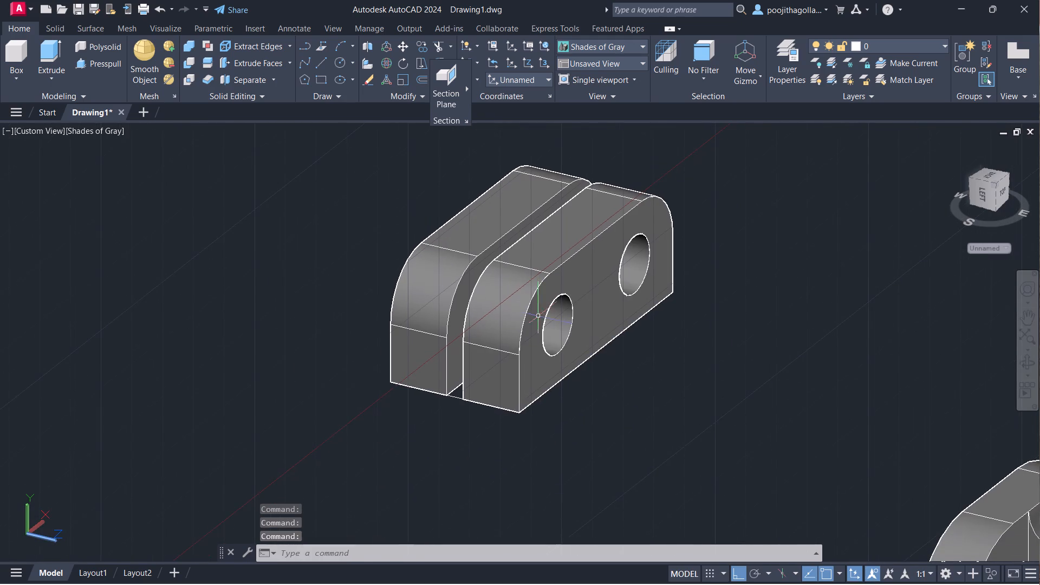
{"action": "scroll", "coordinate": [503, 339], "scroll_direction": "up", "scroll_amount": 1}
{"action": "middle_click_drag", "start_coordinate": [502, 349], "coordinate": [497, 310]}
{"action": "scroll", "coordinate": [503, 318], "scroll_direction": "down", "scroll_amount": 1}
{"action": "middle_click_drag", "start_coordinate": [530, 348], "coordinate": [516, 310]}
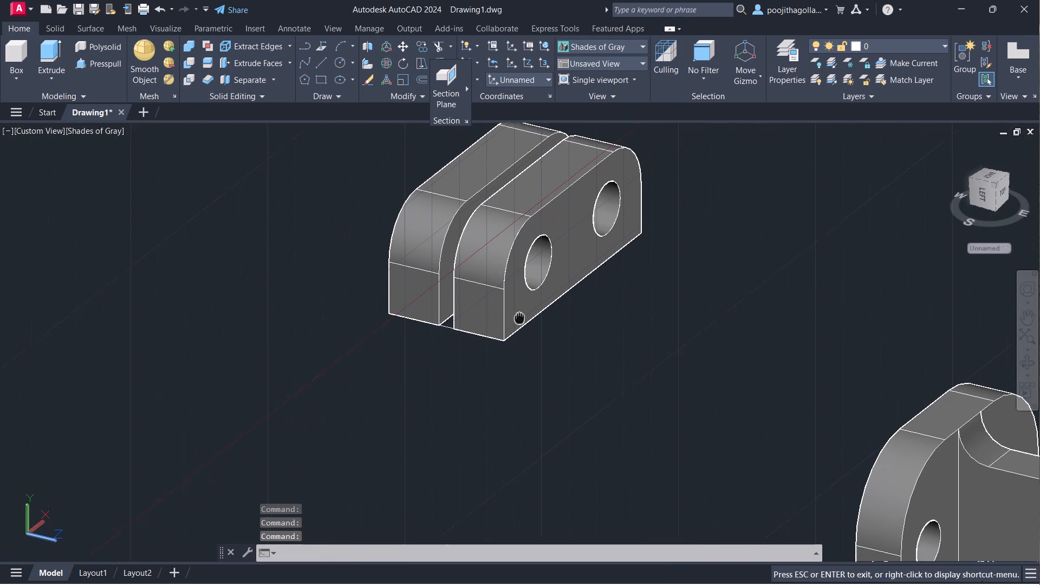
{"action": "middle_click_drag", "start_coordinate": [516, 310], "coordinate": [512, 304]}
{"action": "scroll", "coordinate": [539, 323], "scroll_direction": "down", "scroll_amount": 1}
{"action": "middle_click_drag", "start_coordinate": [608, 354], "coordinate": [539, 323]}
{"action": "scroll", "coordinate": [535, 329], "scroll_direction": "down", "scroll_amount": 1}
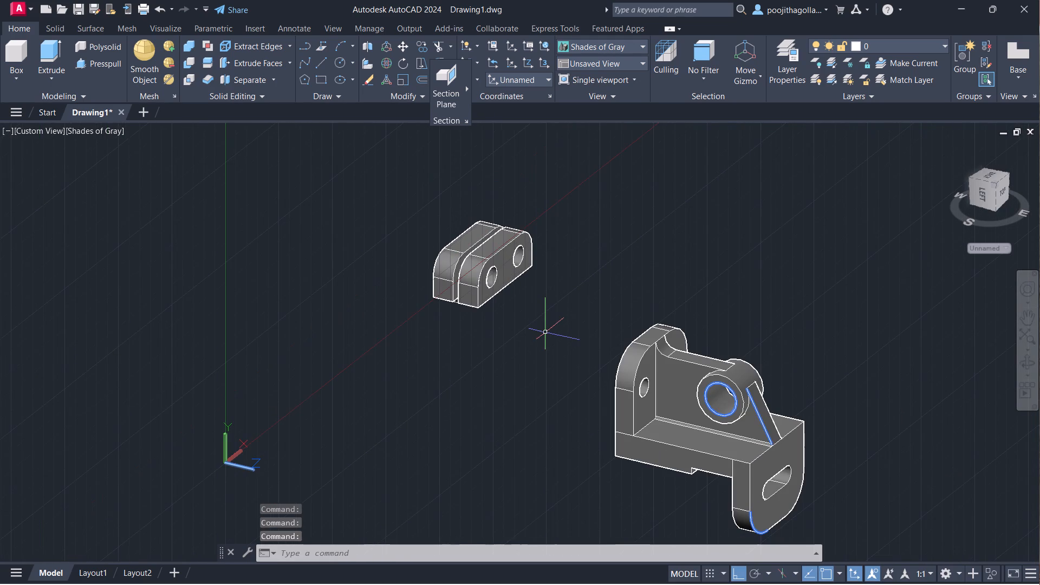
{"action": "scroll", "coordinate": [545, 331], "scroll_direction": "down", "scroll_amount": 1}
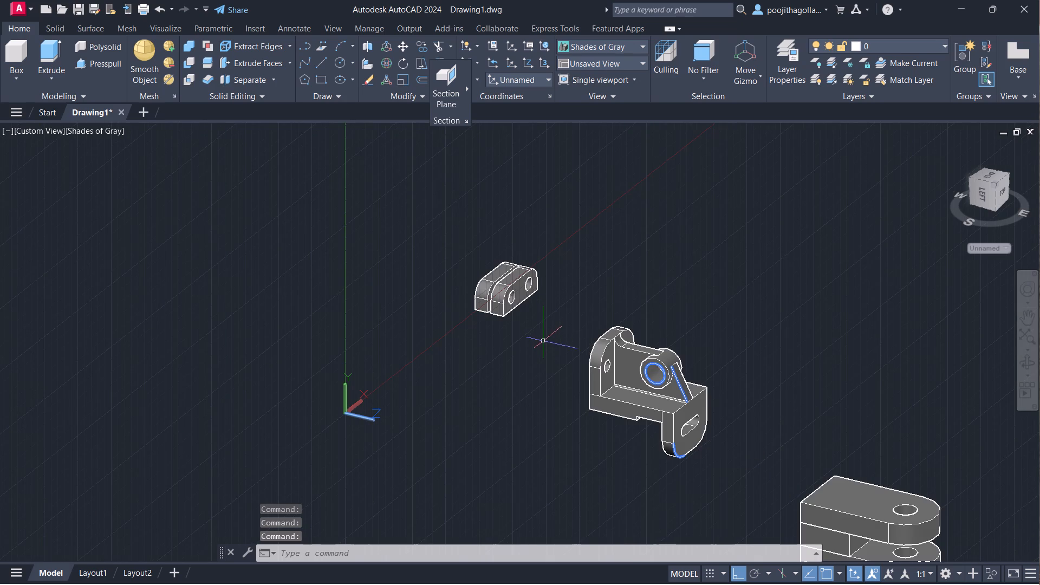
Move the pair of two-hole plates from its outer front lower corner to the upper front corner of the fork-shaped part's square end.
{"action": "scroll", "coordinate": [542, 330], "scroll_direction": "up", "scroll_amount": 1}
{"action": "middle_click_drag", "start_coordinate": [541, 331], "coordinate": [524, 257]}
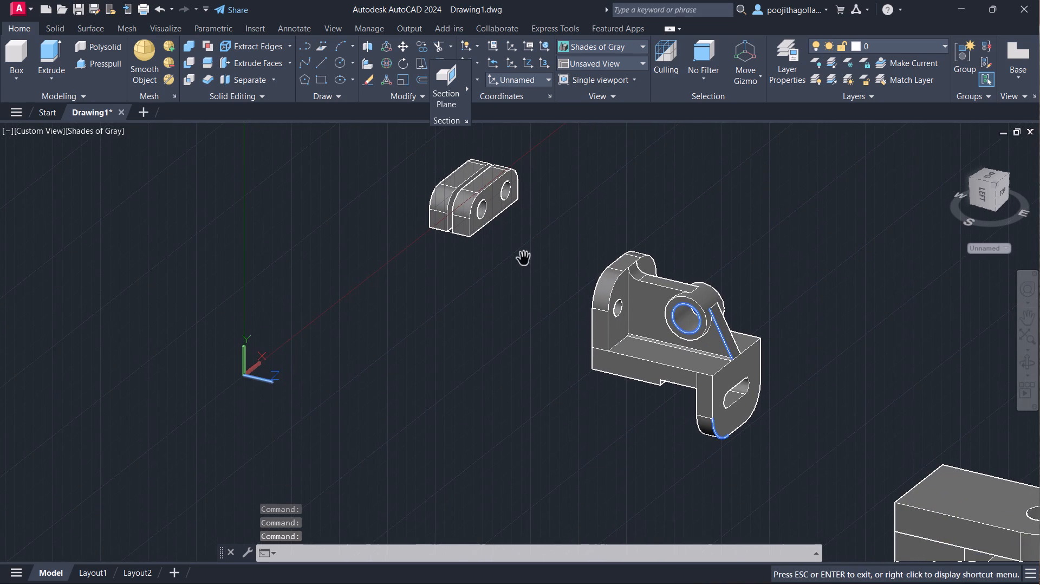
{"action": "left_click", "coordinate": [520, 166]}
{"action": "left_click", "coordinate": [435, 226]}
{"action": "scroll", "coordinate": [441, 226], "scroll_direction": "up", "scroll_amount": 1}
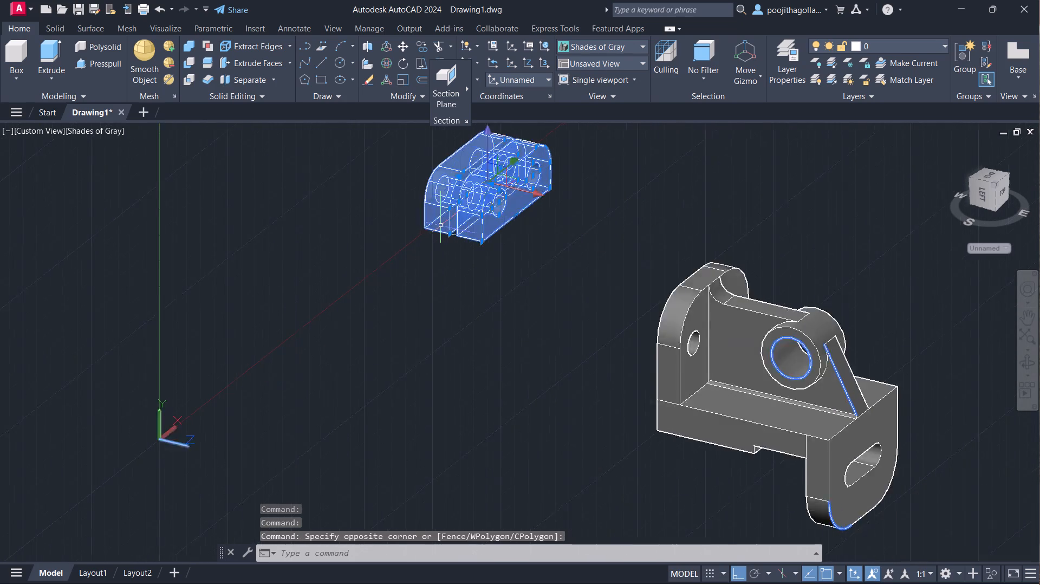
{"action": "scroll", "coordinate": [441, 226], "scroll_direction": "up", "scroll_amount": 1}
{"action": "key", "text": "m"}
{"action": "key", "text": "Return"}
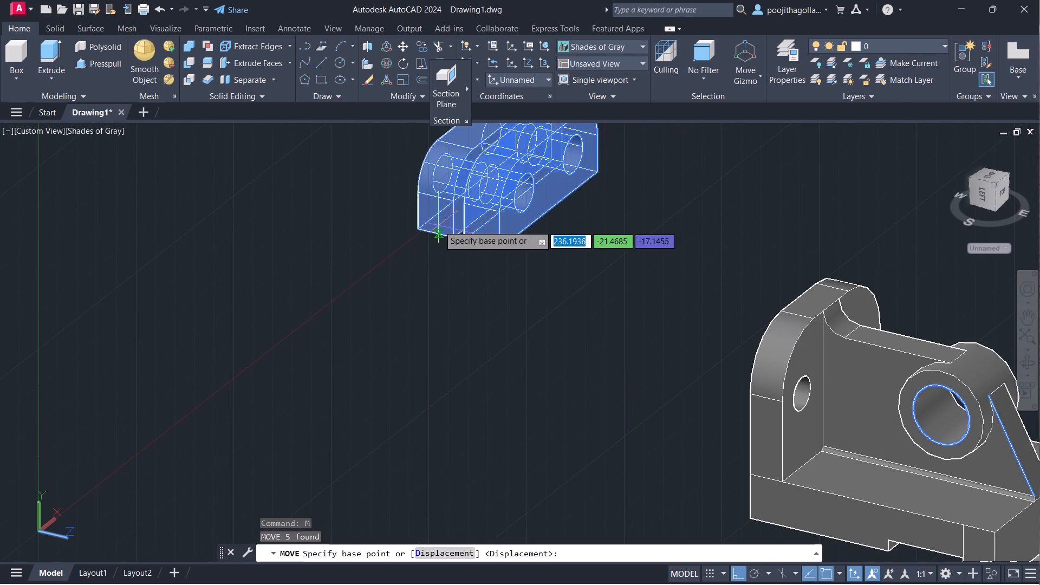
{"action": "left_click", "coordinate": [500, 248]}
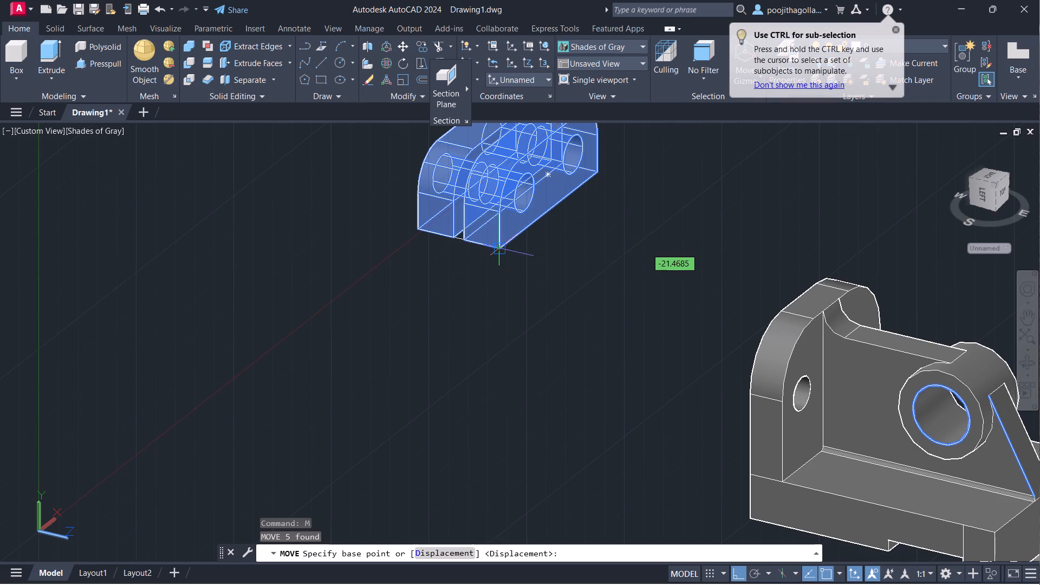
{"action": "scroll", "coordinate": [549, 284], "scroll_direction": "down", "scroll_amount": 3}
{"action": "middle_click_drag", "start_coordinate": [584, 294], "coordinate": [472, 250]}
{"action": "middle_click_drag", "start_coordinate": [617, 354], "coordinate": [580, 255]}
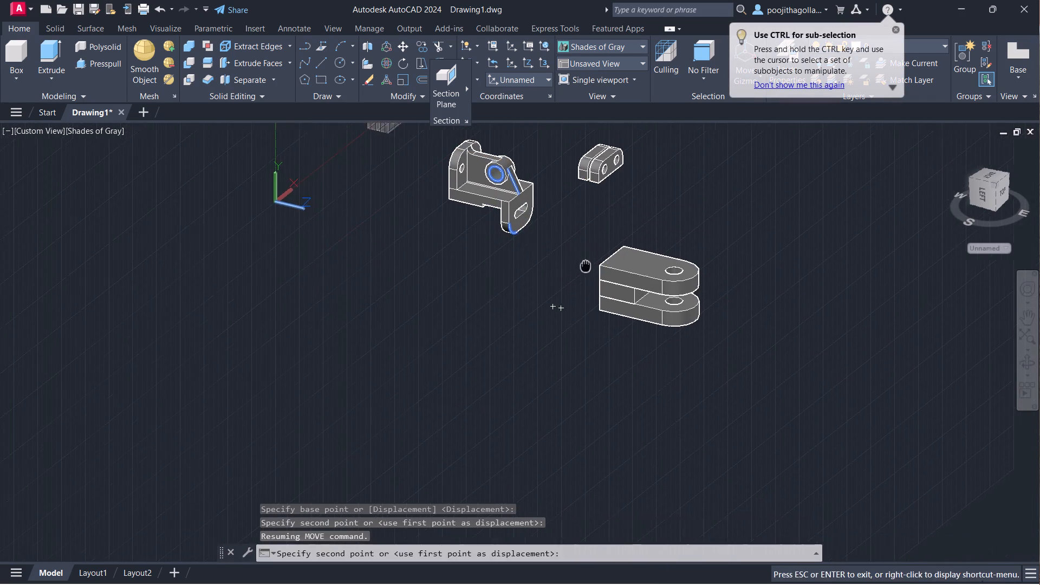
{"action": "middle_click_drag", "start_coordinate": [580, 255], "coordinate": [575, 249]}
{"action": "scroll", "coordinate": [587, 245], "scroll_direction": "up", "scroll_amount": 4}
{"action": "middle_click_drag", "start_coordinate": [679, 303], "coordinate": [607, 198]}
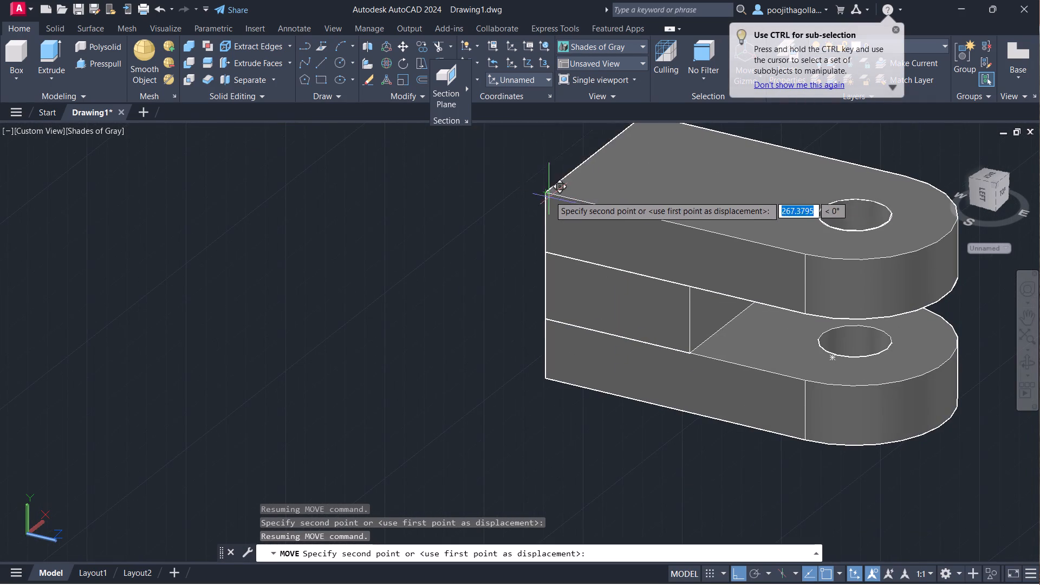
{"action": "left_click", "coordinate": [548, 192]}
Examine from several distances how the two plates sit against the upper arm of the fork-shaped part.
{"action": "scroll", "coordinate": [556, 237], "scroll_direction": "down", "scroll_amount": 3}
{"action": "middle_click_drag", "start_coordinate": [560, 238], "coordinate": [556, 268]}
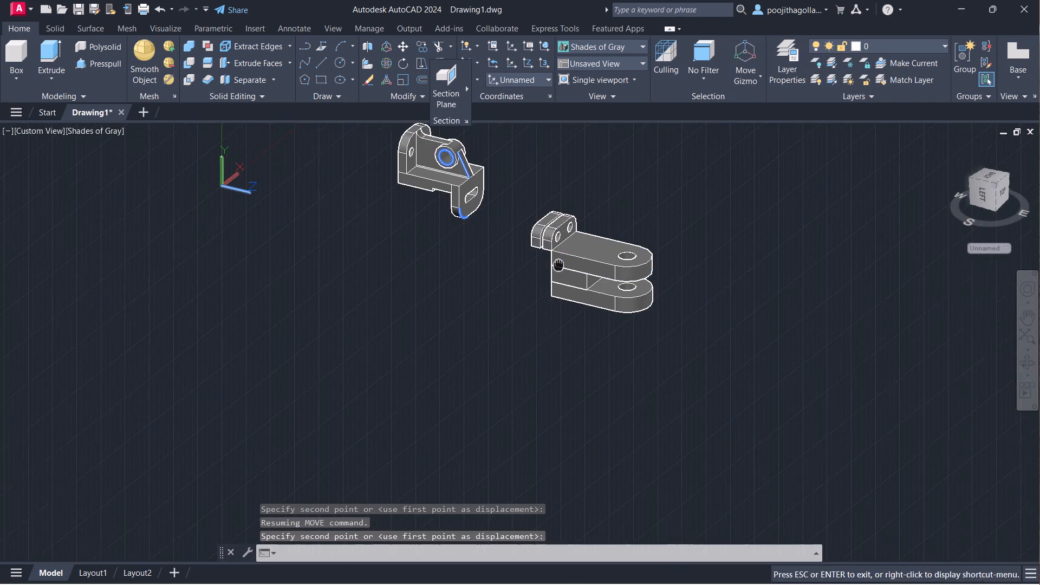
{"action": "middle_click_drag", "start_coordinate": [556, 268], "coordinate": [554, 271]}
{"action": "scroll", "coordinate": [550, 264], "scroll_direction": "up", "scroll_amount": 3}
{"action": "middle_click_drag", "start_coordinate": [552, 259], "coordinate": [546, 290]}
{"action": "middle_click_drag", "start_coordinate": [544, 291], "coordinate": [539, 307]}
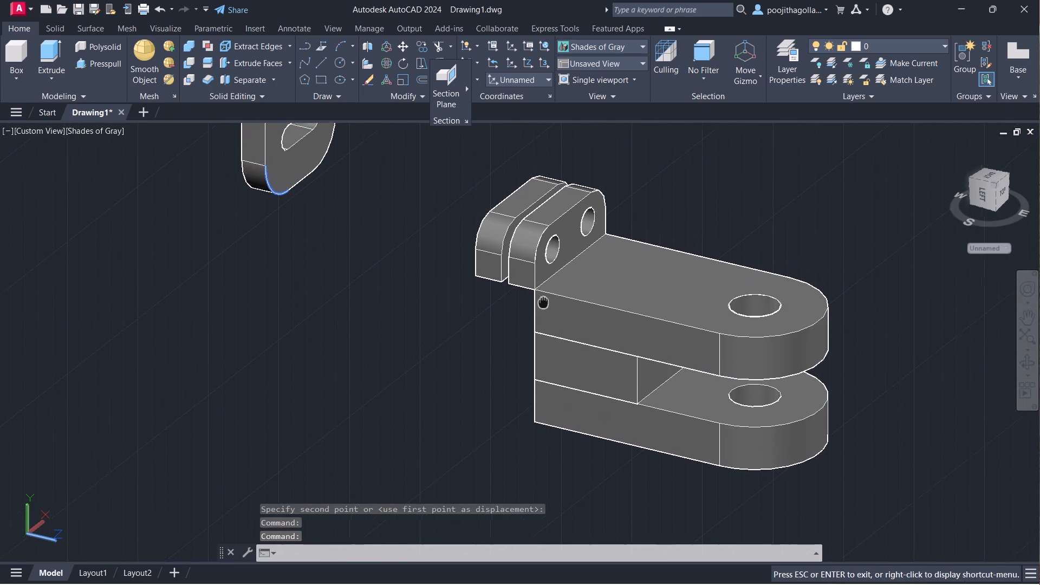
{"action": "middle_click_drag", "start_coordinate": [539, 307], "coordinate": [537, 312]}
{"action": "middle_click_drag", "start_coordinate": [548, 331], "coordinate": [554, 354]}
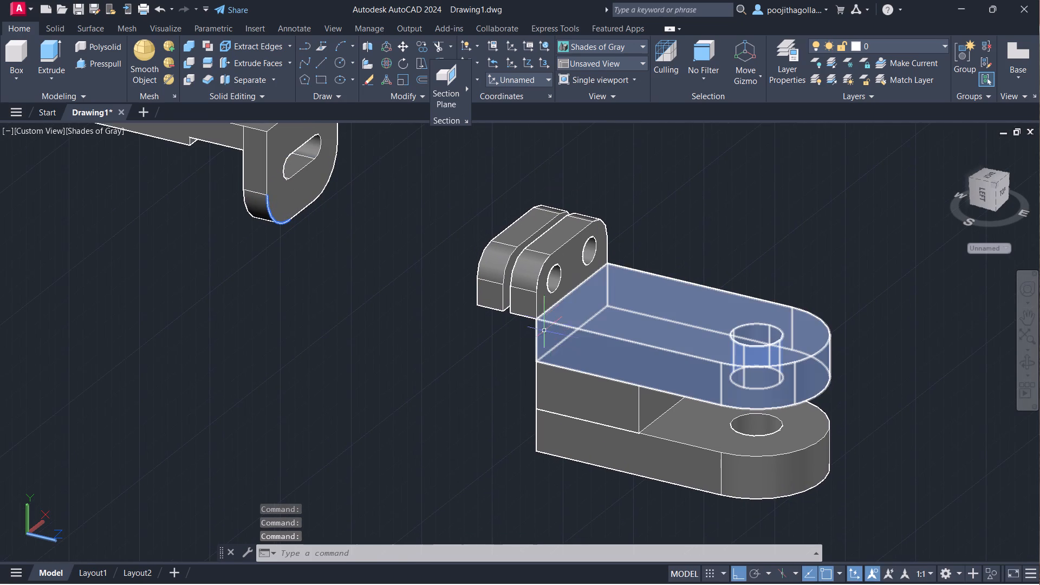
{"action": "middle_click_drag", "start_coordinate": [608, 297], "coordinate": [591, 266]}
{"action": "middle_click_drag", "start_coordinate": [580, 274], "coordinate": [589, 291]}
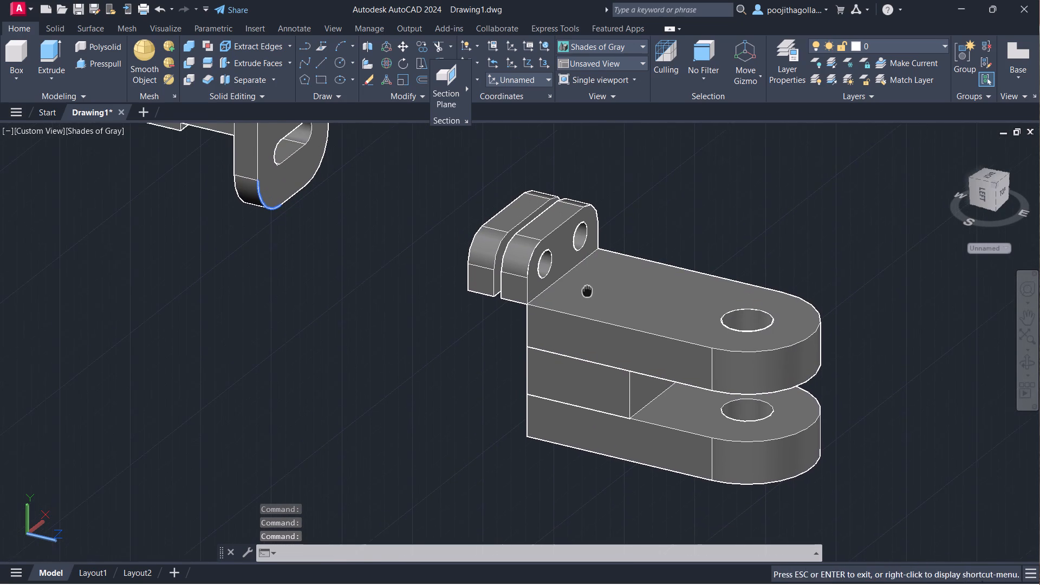
{"action": "middle_click_drag", "start_coordinate": [589, 291], "coordinate": [589, 292]}
{"action": "scroll", "coordinate": [573, 286], "scroll_direction": "up", "scroll_amount": 1}
{"action": "middle_click_drag", "start_coordinate": [569, 294], "coordinate": [565, 262]}
{"action": "scroll", "coordinate": [569, 294], "scroll_direction": "up", "scroll_amount": 1}
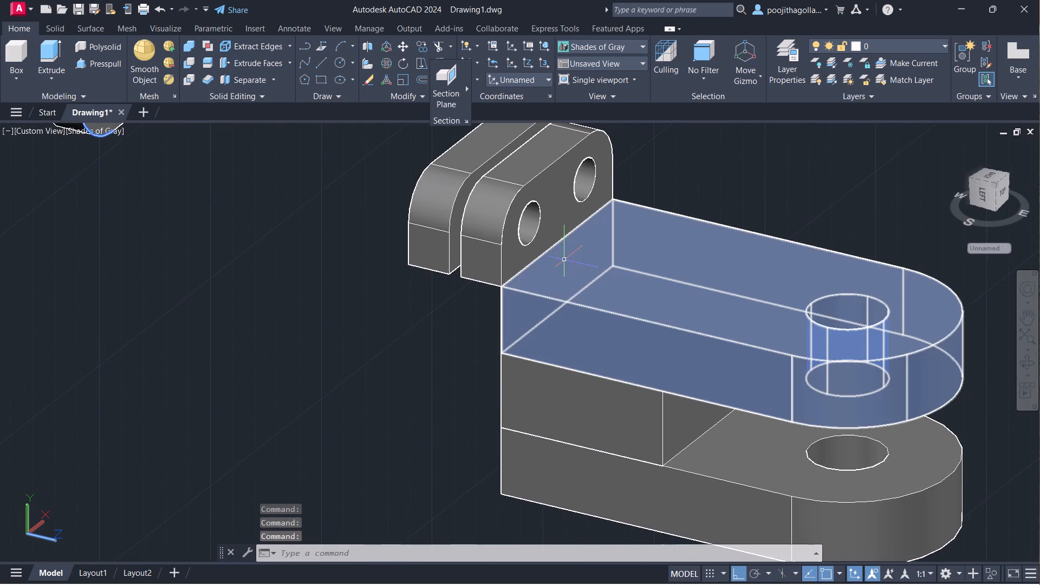
{"action": "scroll", "coordinate": [564, 260], "scroll_direction": "down", "scroll_amount": 1}
{"action": "middle_click_drag", "start_coordinate": [564, 277], "coordinate": [468, 261]}
{"action": "scroll", "coordinate": [472, 266], "scroll_direction": "down", "scroll_amount": 1}
{"action": "middle_click_drag", "start_coordinate": [500, 294], "coordinate": [414, 284]}
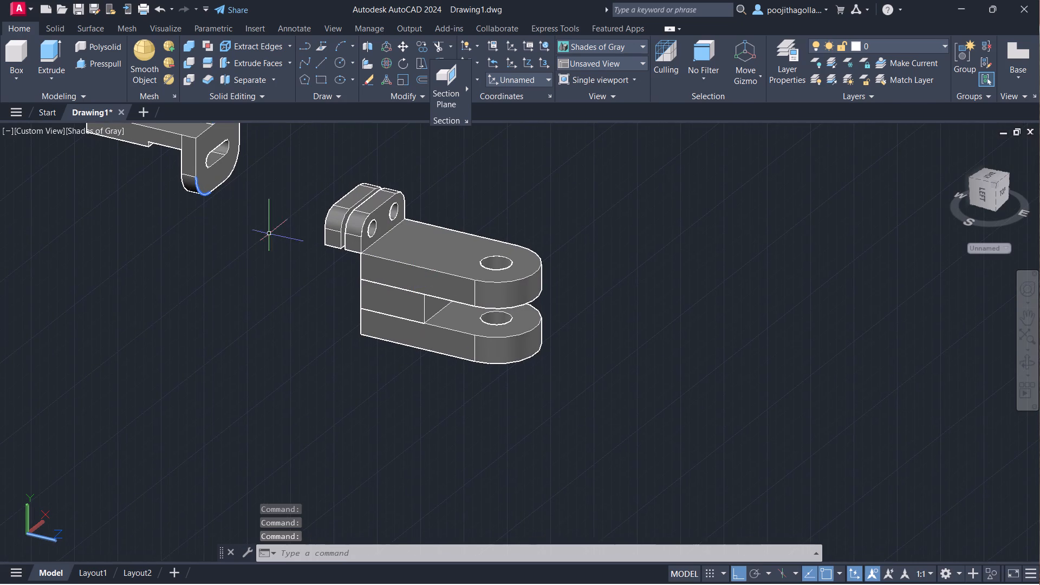
In the Front view, draw a circle of radius 25 in the empty space beyond the fork-shaped part's open end.
{"action": "left_click", "coordinate": [31, 129]}
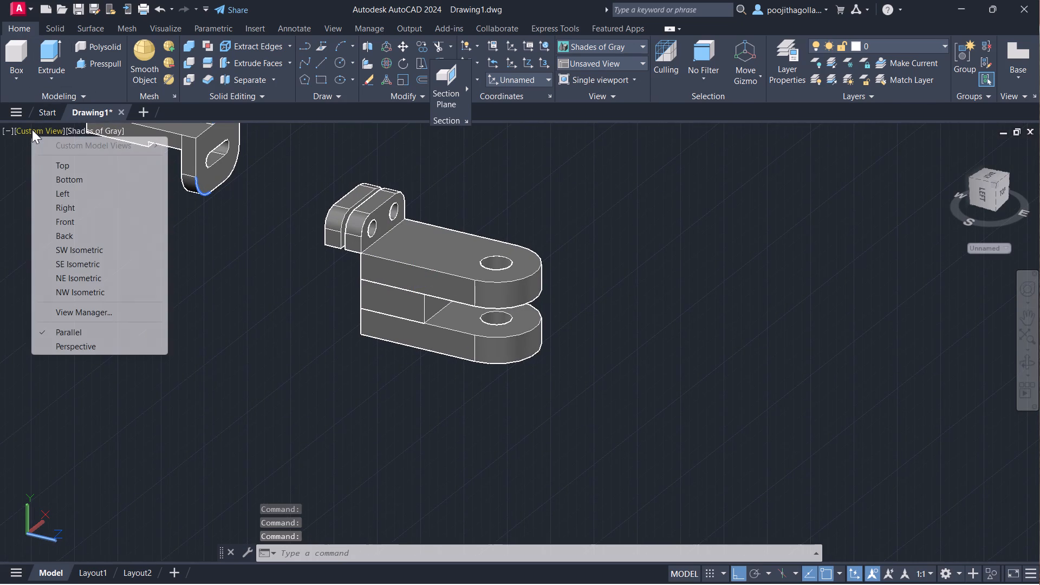
{"action": "left_click", "coordinate": [73, 227]}
{"action": "middle_click_drag", "start_coordinate": [844, 373], "coordinate": [207, 245]}
{"action": "middle_click_drag", "start_coordinate": [517, 258], "coordinate": [410, 285]}
{"action": "key", "text": "c"}
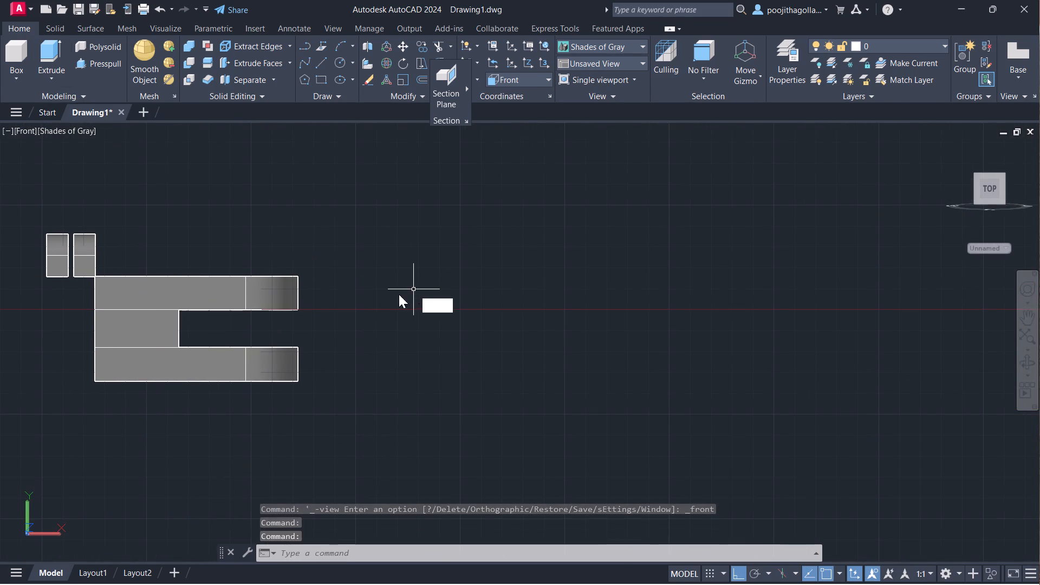
{"action": "key", "text": "Return"}
{"action": "left_click", "coordinate": [563, 321]}
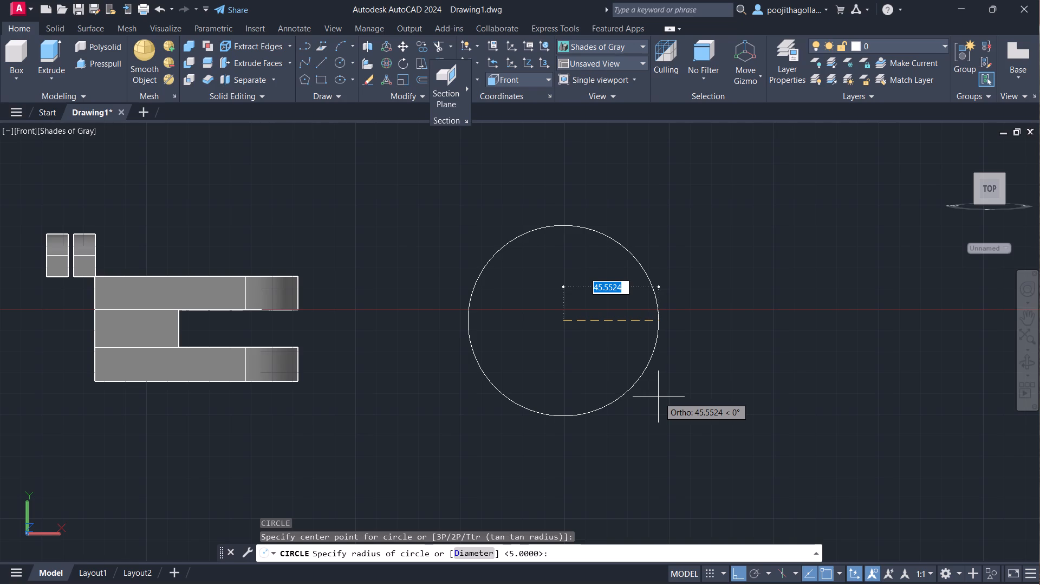
{"action": "key", "text": "2"}
{"action": "key", "text": "5"}
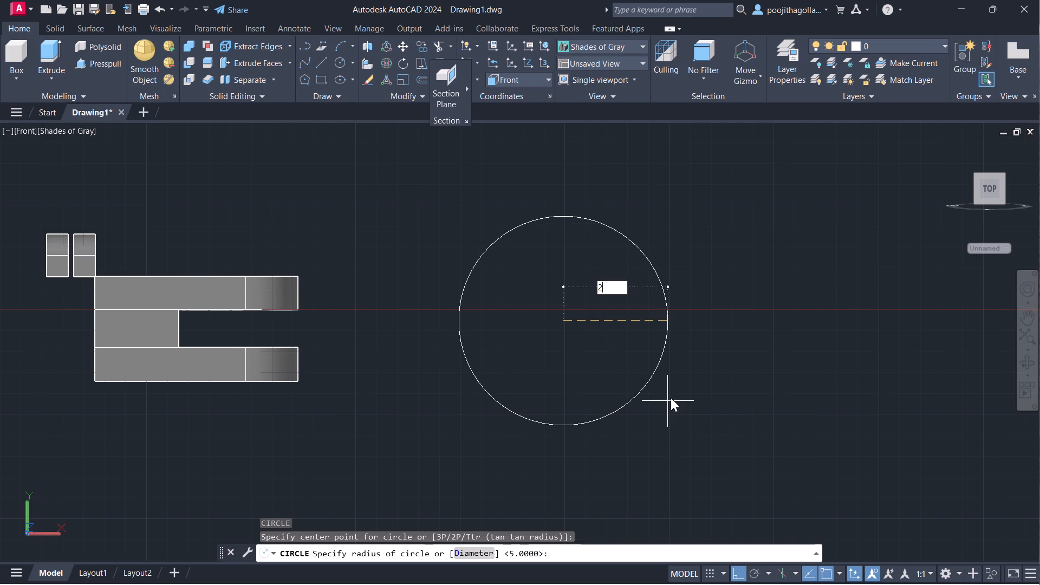
{"action": "key", "text": "Return"}
Draw a circle of radius 15 concentric with the radius 25 circle.
{"action": "scroll", "coordinate": [587, 313], "scroll_direction": "up", "scroll_amount": 2}
{"action": "middle_click_drag", "start_coordinate": [593, 333], "coordinate": [605, 346]}
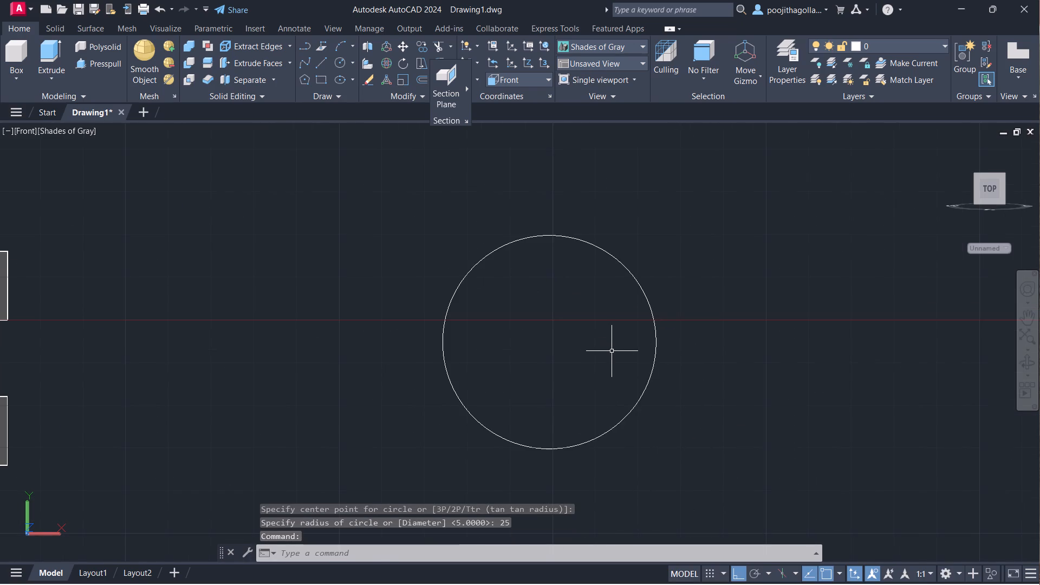
{"action": "key", "text": "c"}
{"action": "key", "text": "Return"}
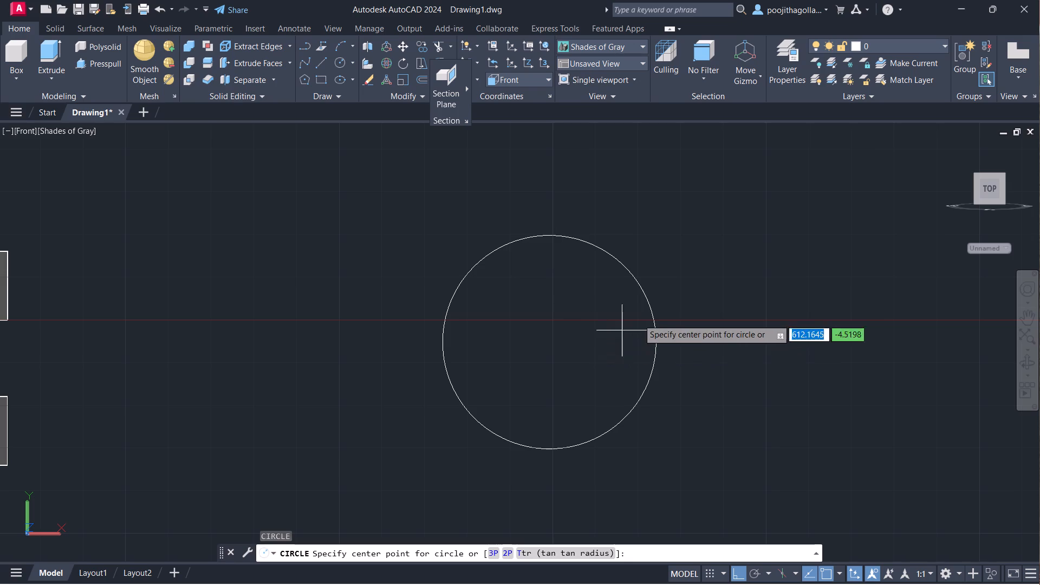
{"action": "left_click", "coordinate": [550, 342]}
{"action": "type", "text": "15"}
{"action": "key", "text": "Return"}
Start a line at the inner circle's top point, try a 3-long horizontal segment and a vertical one, and undo both segments.
{"action": "middle_click_drag", "start_coordinate": [561, 369], "coordinate": [555, 348]}
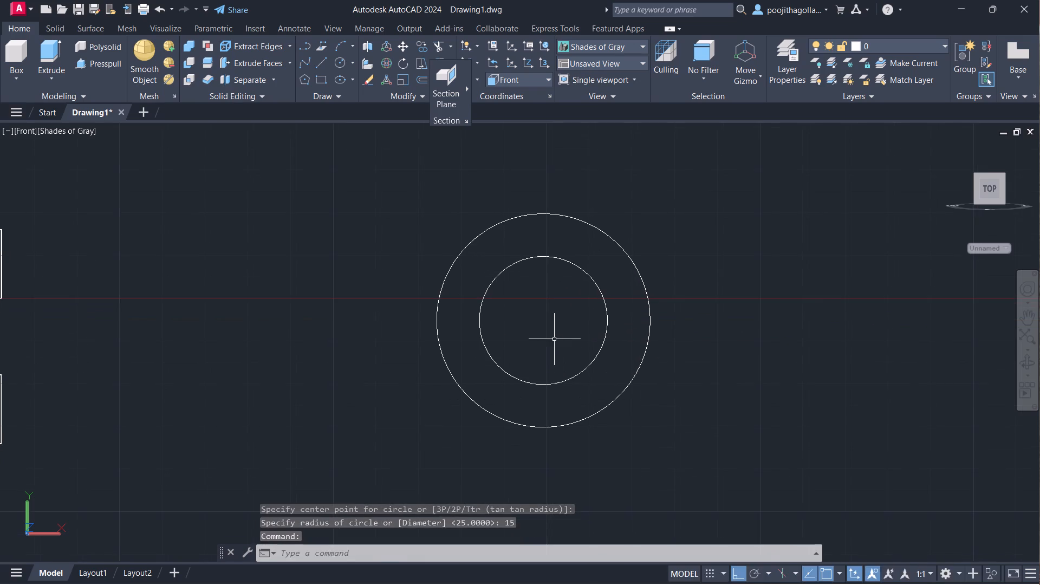
{"action": "middle_click_drag", "start_coordinate": [555, 327], "coordinate": [568, 359]}
{"action": "key", "text": "l"}
{"action": "key", "text": "Return"}
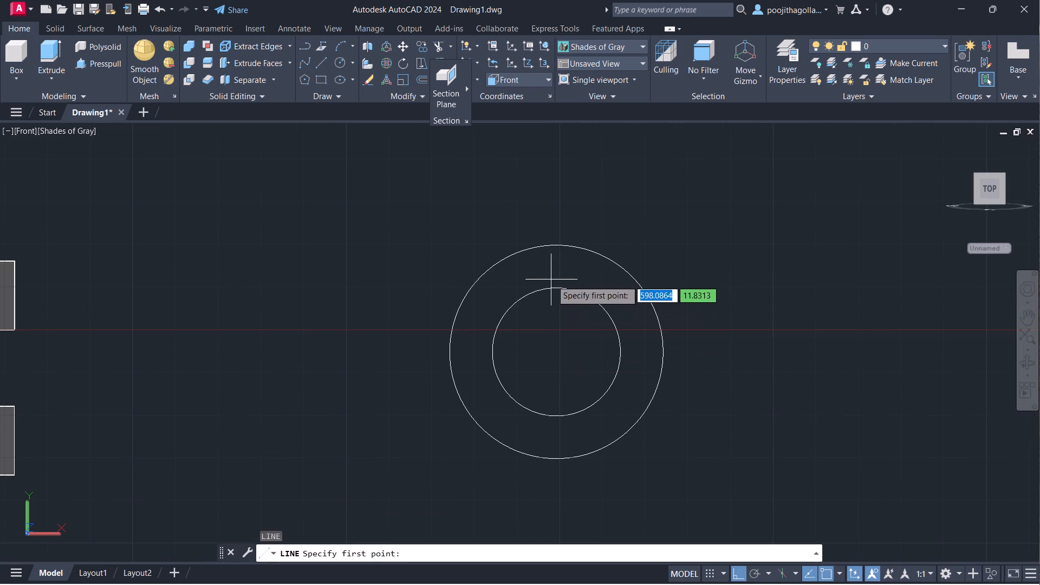
{"action": "left_click", "coordinate": [560, 288]}
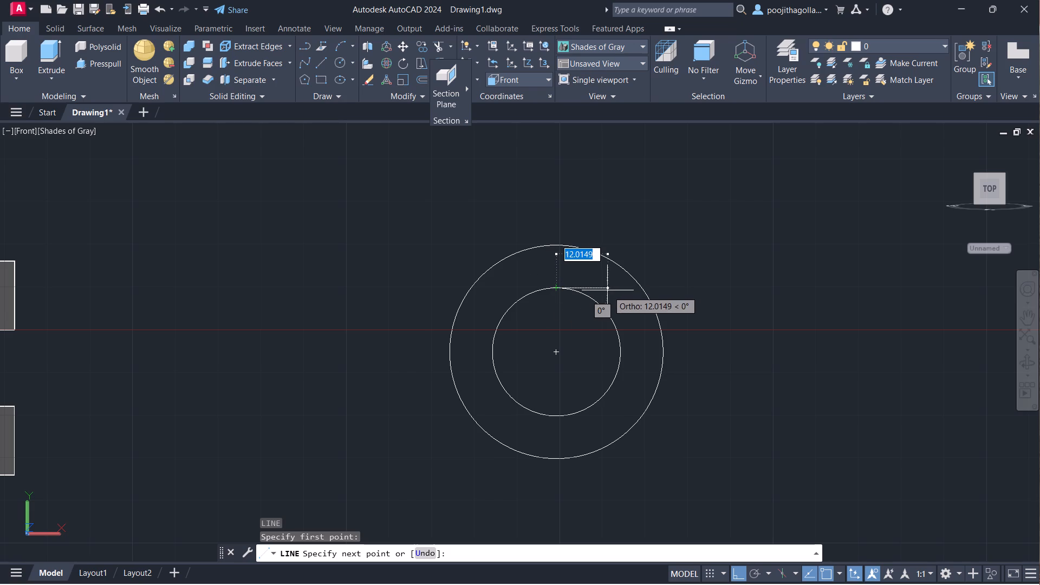
{"action": "key", "text": "3"}
{"action": "key", "text": "Return"}
{"action": "left_click", "coordinate": [577, 204]}
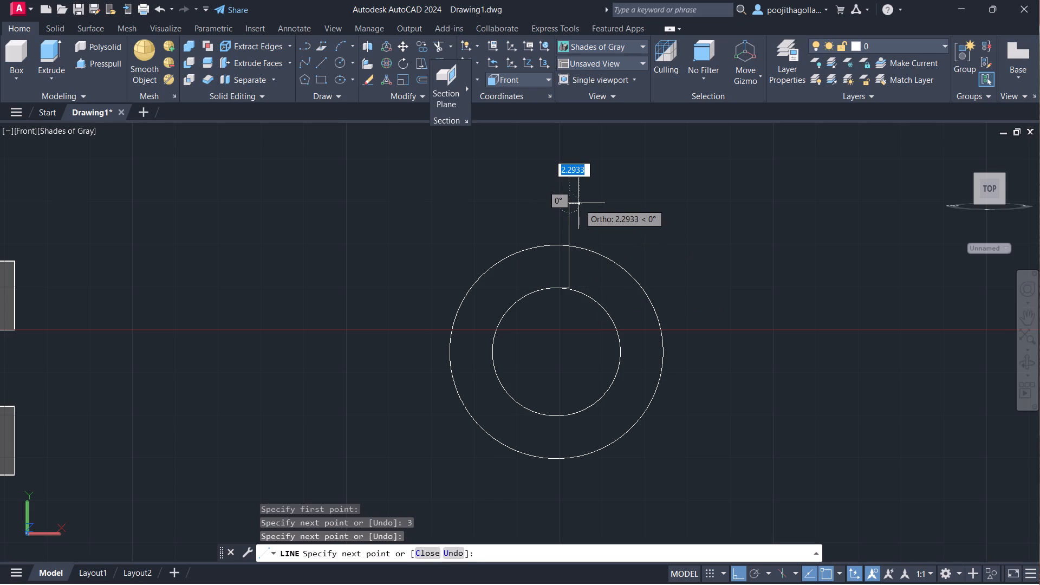
{"action": "key", "text": "ctrl+z"}
{"action": "key", "text": "ctrl+z"}
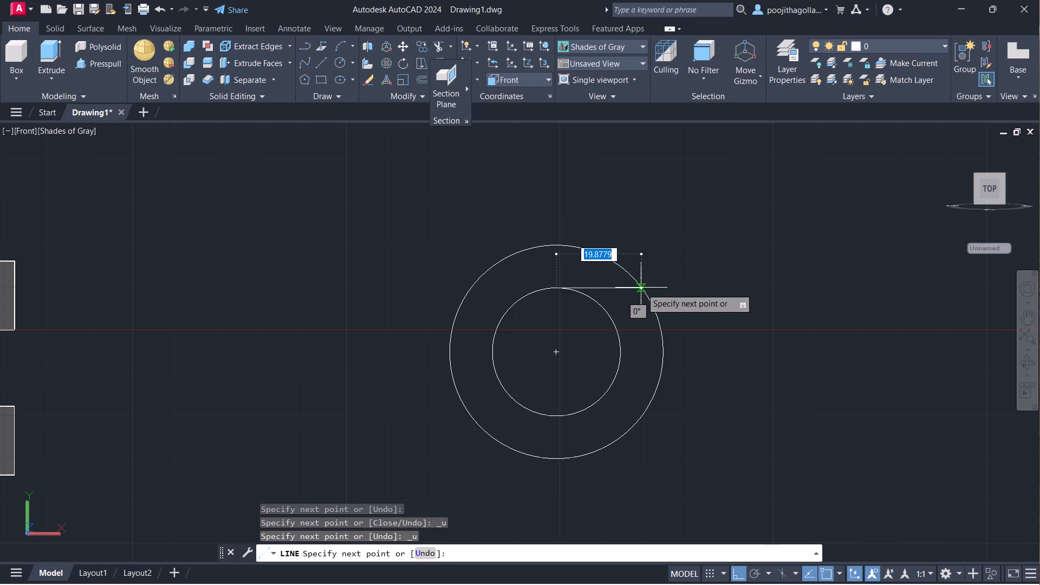
Draw a 1.5-long horizontal segment from the inner circle's top point, continuing about 19 vertically up past the outer circle.
{"action": "type", "text": "1.5"}
{"action": "key", "text": "Return"}
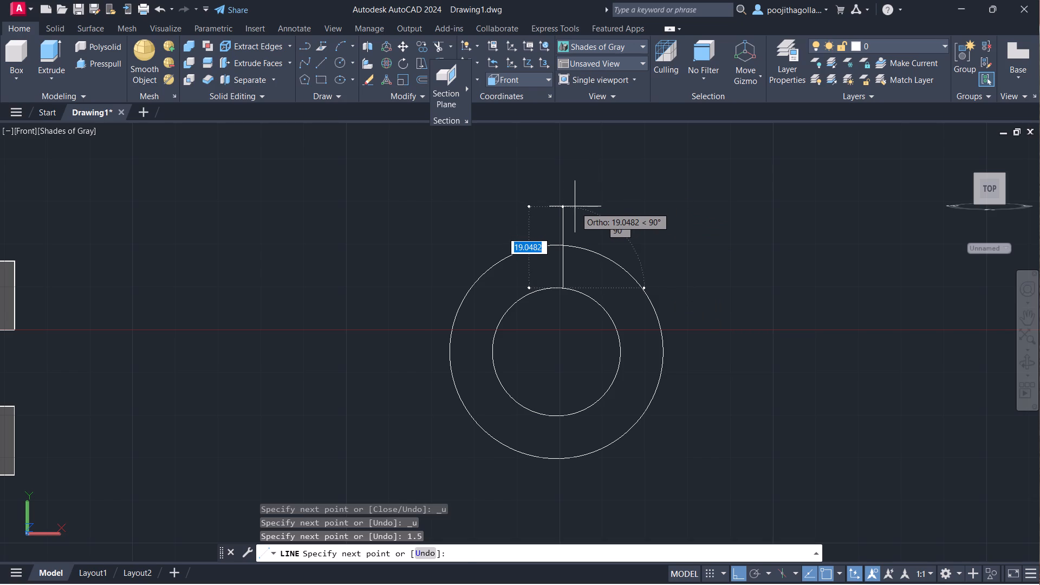
{"action": "left_click", "coordinate": [575, 207]}
{"action": "key", "text": "Escape"}
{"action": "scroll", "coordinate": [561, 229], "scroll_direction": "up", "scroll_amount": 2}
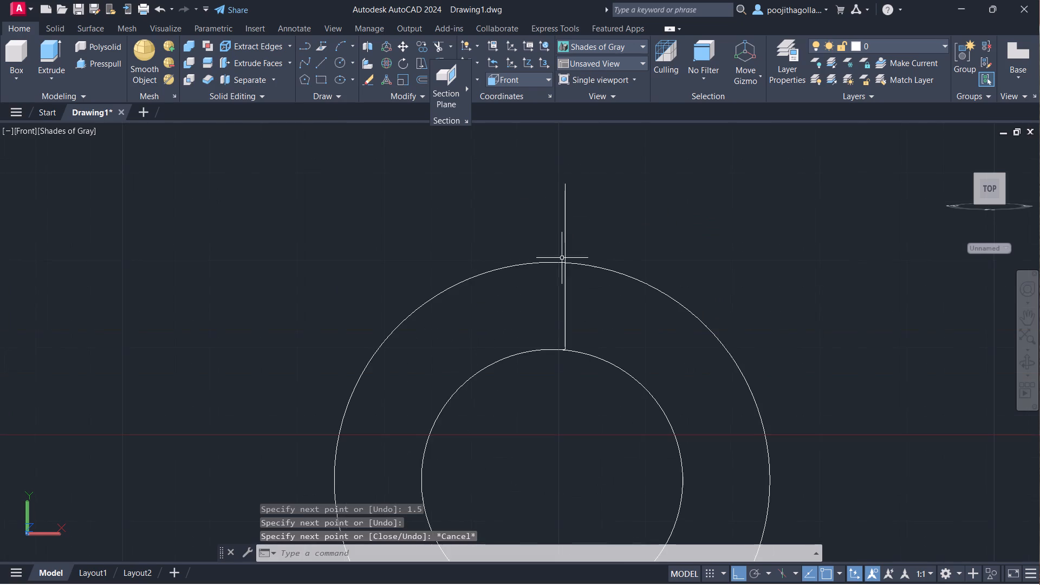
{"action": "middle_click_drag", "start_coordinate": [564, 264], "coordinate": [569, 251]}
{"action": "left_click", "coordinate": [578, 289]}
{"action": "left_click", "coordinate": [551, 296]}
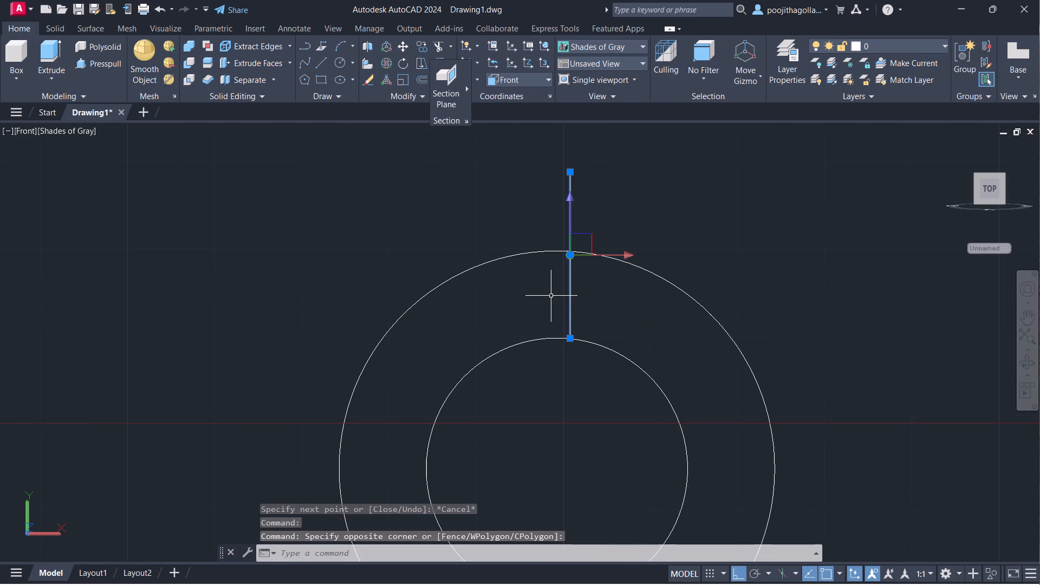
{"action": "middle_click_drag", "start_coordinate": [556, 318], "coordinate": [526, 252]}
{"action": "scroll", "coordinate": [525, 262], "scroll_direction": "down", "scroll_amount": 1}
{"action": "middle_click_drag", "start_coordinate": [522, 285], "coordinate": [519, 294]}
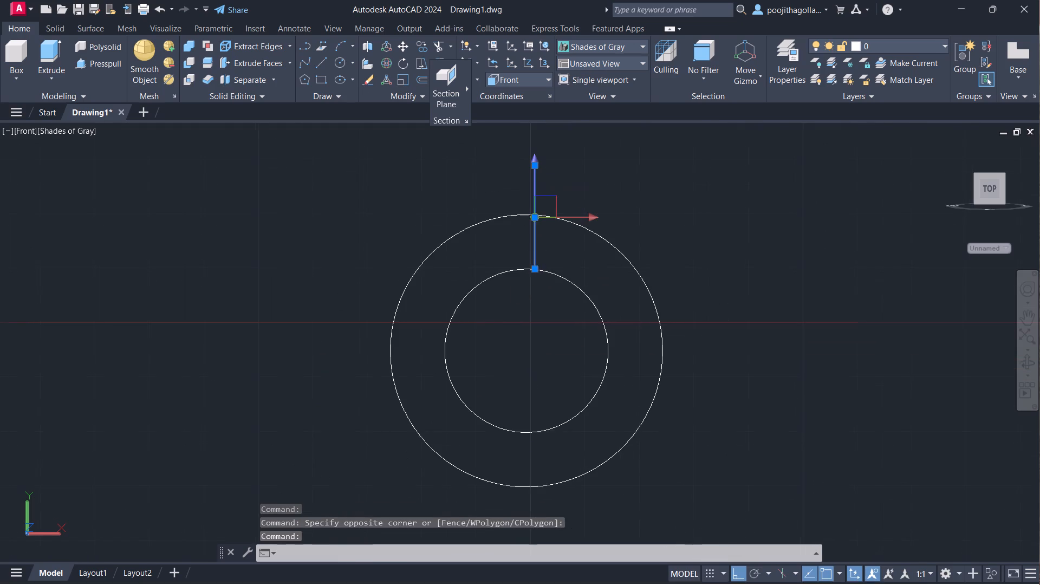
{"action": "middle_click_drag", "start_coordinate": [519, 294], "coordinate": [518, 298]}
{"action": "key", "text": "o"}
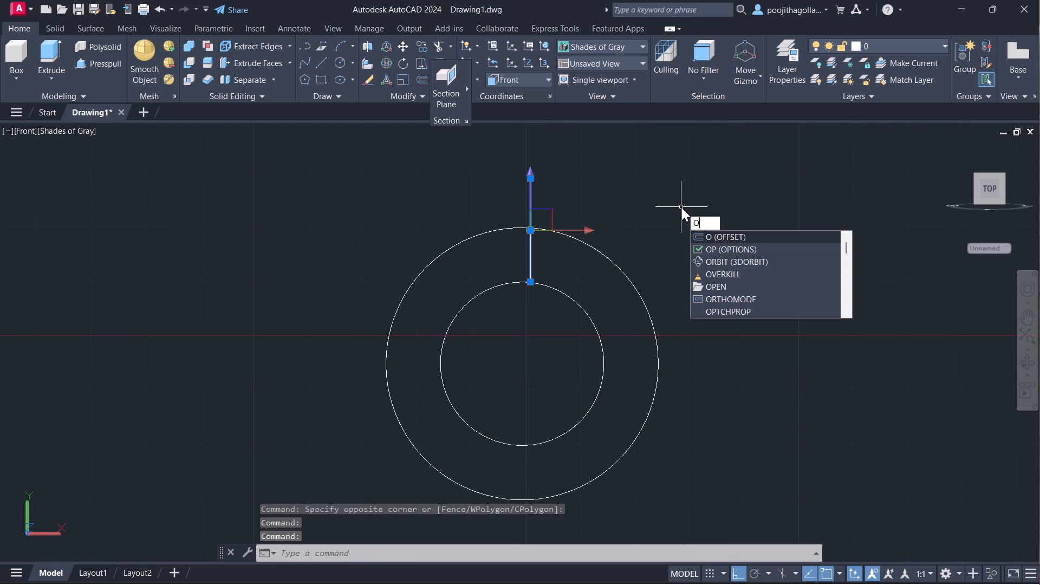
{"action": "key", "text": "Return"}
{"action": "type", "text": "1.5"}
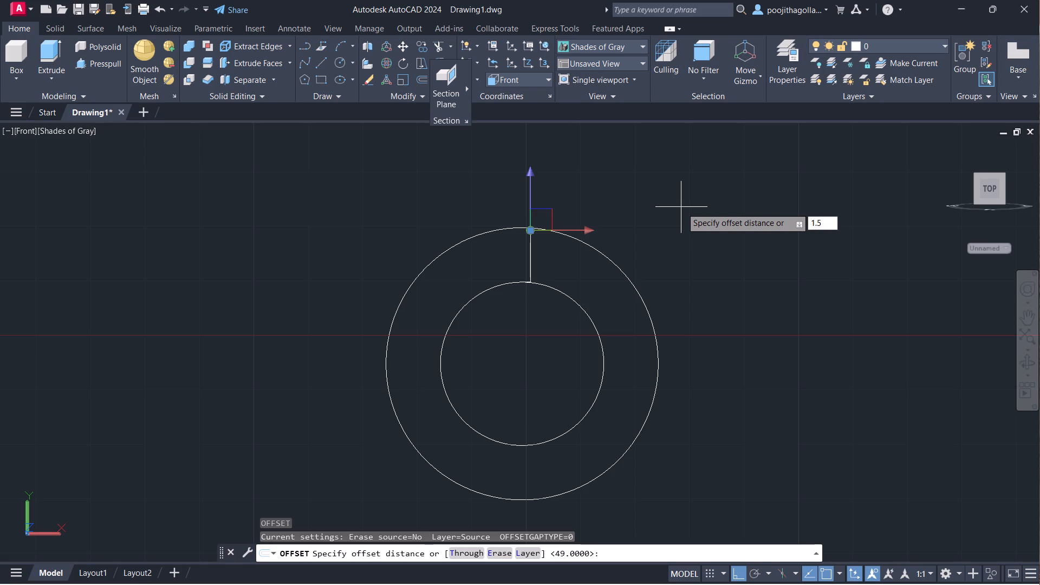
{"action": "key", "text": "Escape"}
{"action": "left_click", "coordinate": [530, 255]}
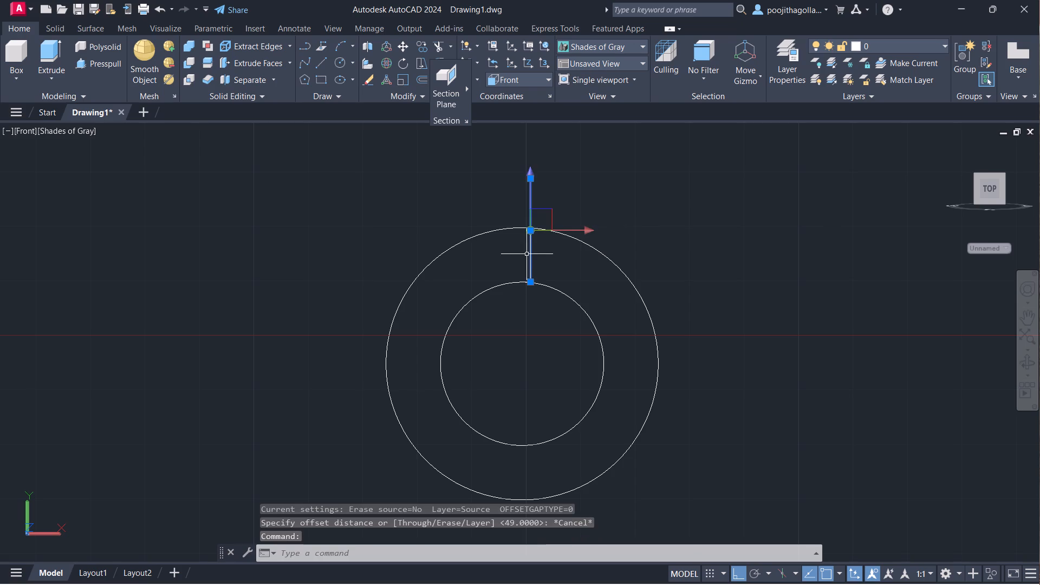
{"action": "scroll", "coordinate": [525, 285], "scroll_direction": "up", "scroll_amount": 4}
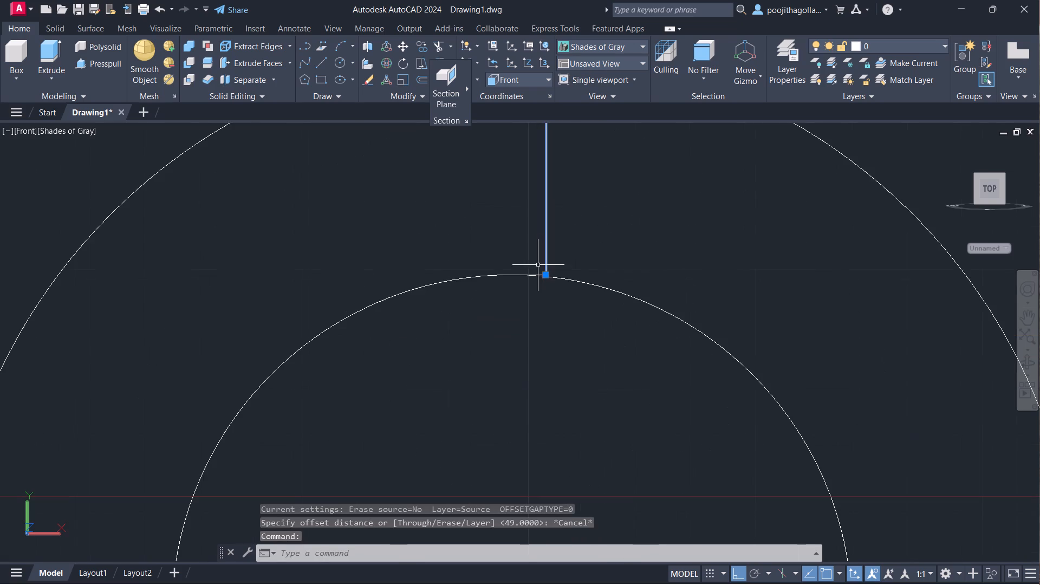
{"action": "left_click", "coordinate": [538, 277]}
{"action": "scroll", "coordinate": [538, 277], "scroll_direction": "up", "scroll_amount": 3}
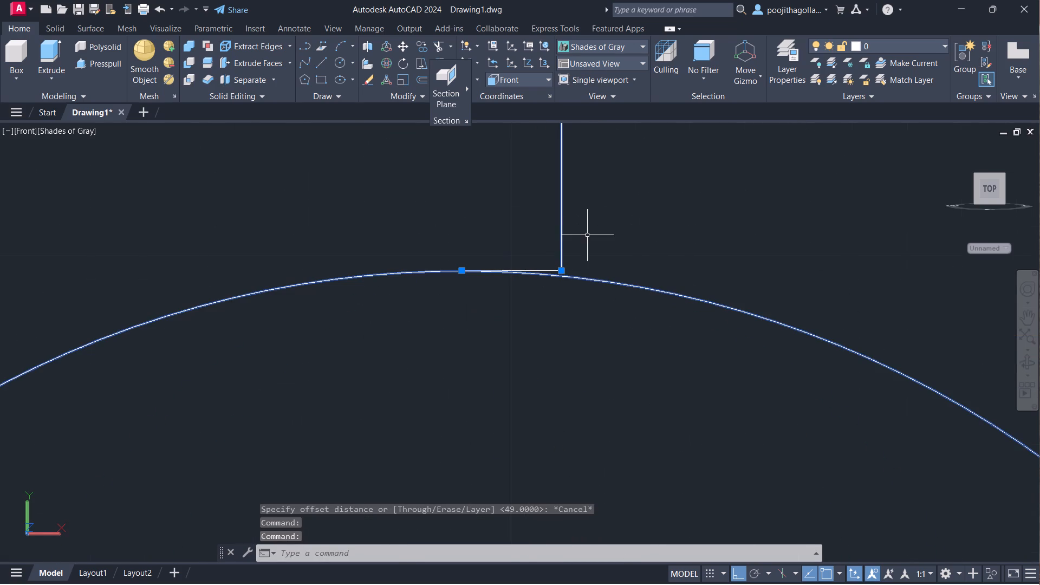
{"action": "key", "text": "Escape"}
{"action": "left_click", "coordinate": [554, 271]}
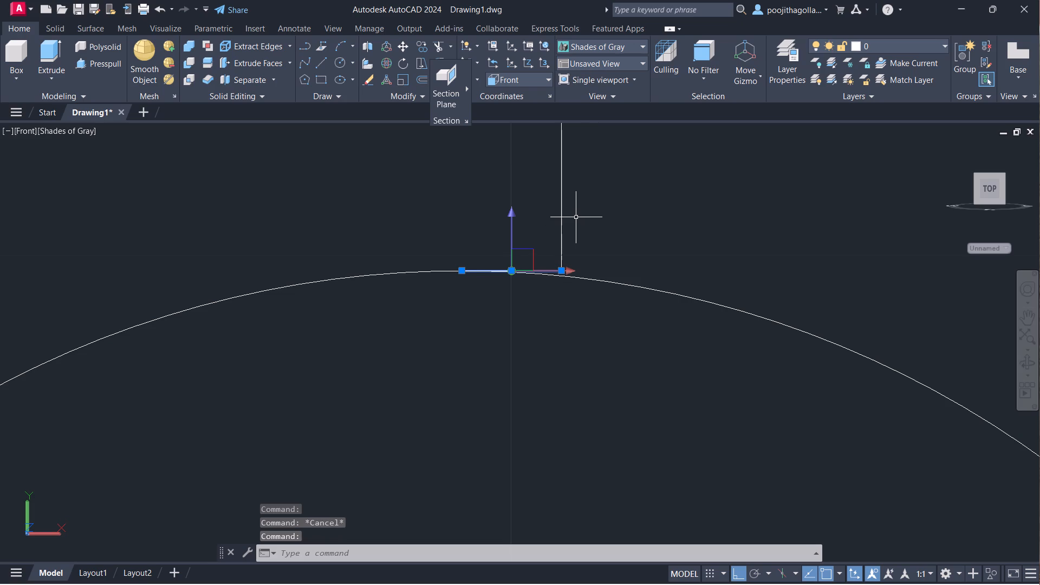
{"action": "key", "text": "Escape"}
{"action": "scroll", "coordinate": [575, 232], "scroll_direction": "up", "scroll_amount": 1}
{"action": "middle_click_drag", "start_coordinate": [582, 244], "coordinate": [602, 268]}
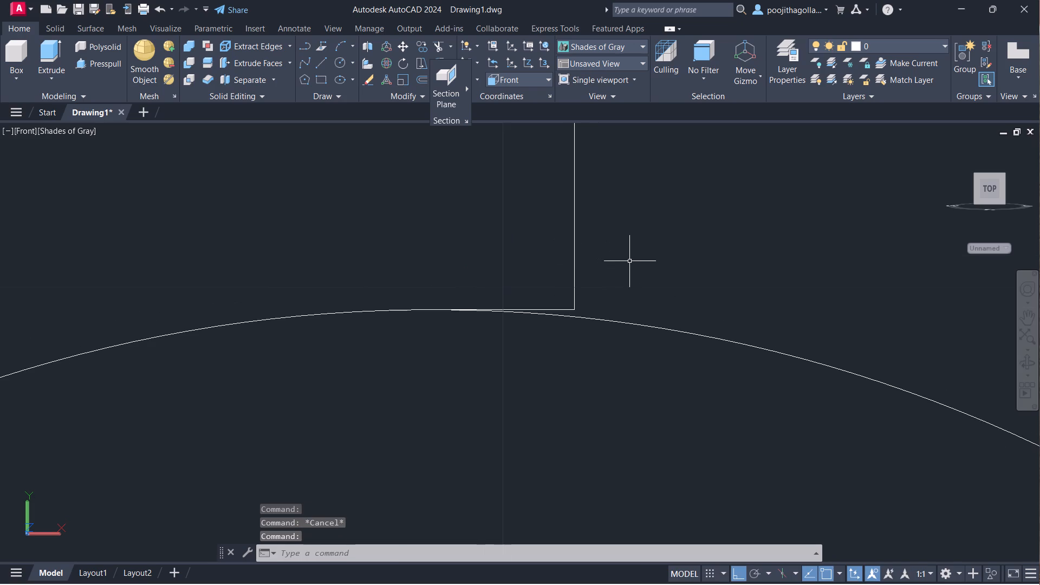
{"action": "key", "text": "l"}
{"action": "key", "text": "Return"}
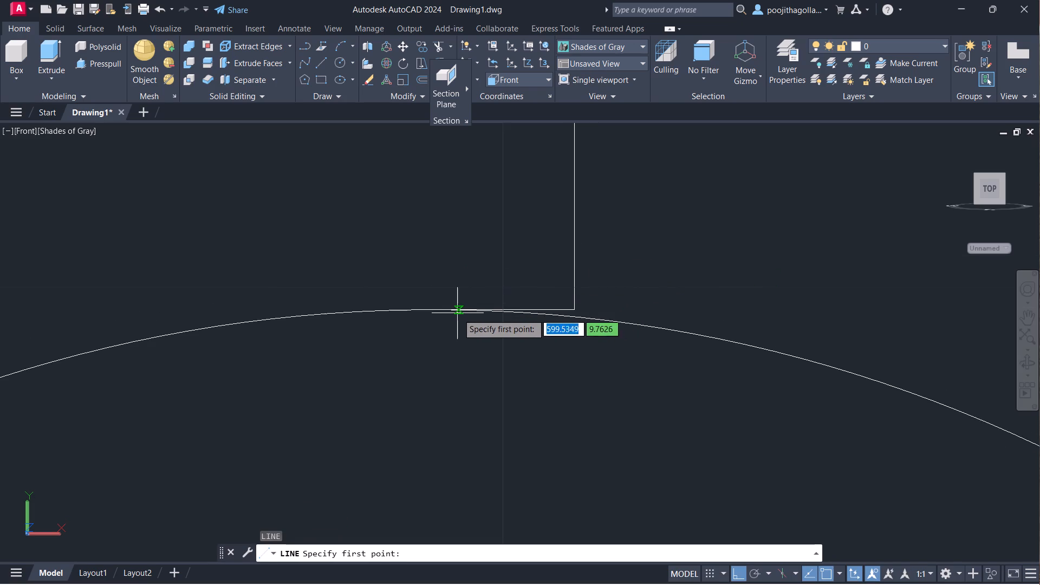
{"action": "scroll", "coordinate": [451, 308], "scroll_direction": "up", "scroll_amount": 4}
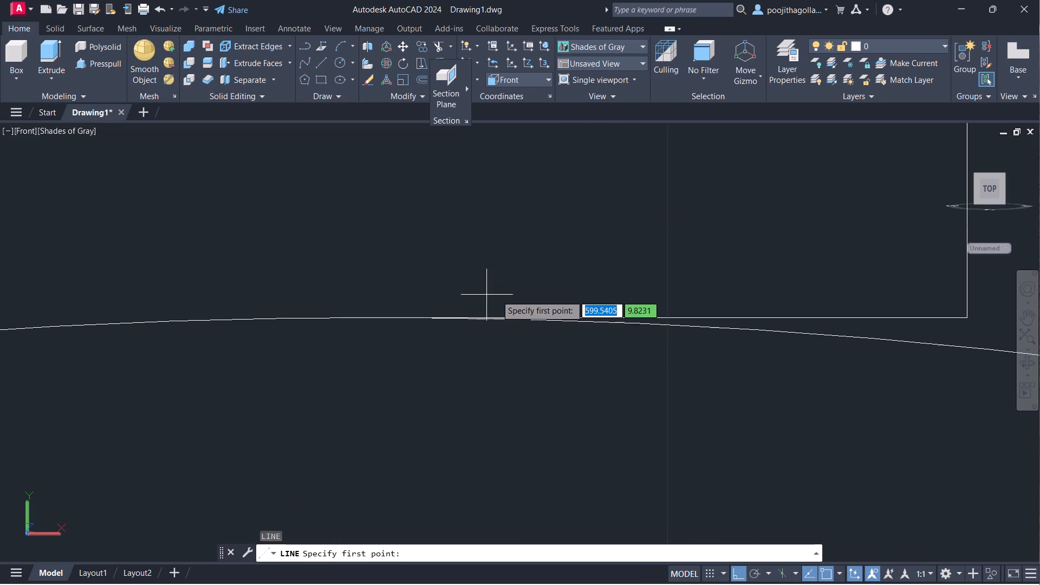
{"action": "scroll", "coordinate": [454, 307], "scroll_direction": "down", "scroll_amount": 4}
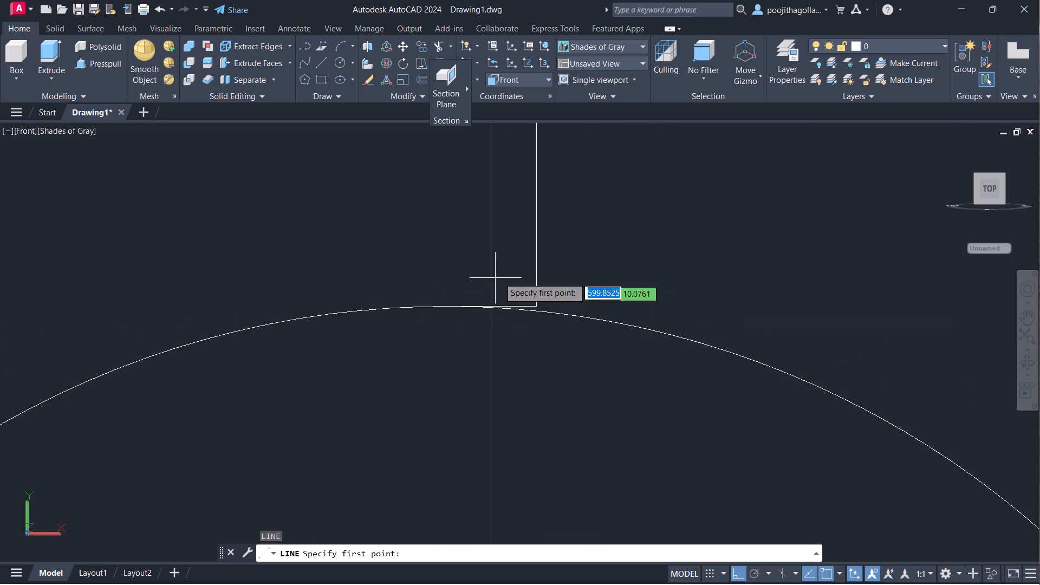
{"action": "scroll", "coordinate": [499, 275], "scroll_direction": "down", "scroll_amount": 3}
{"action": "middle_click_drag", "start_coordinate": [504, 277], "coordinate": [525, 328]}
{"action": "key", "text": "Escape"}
Erase the short horizontal line at the inner circle's top and the vertical line rising from its end.
{"action": "left_click_drag", "start_coordinate": [567, 256], "coordinate": [536, 274]}
{"action": "left_click", "coordinate": [498, 284]}
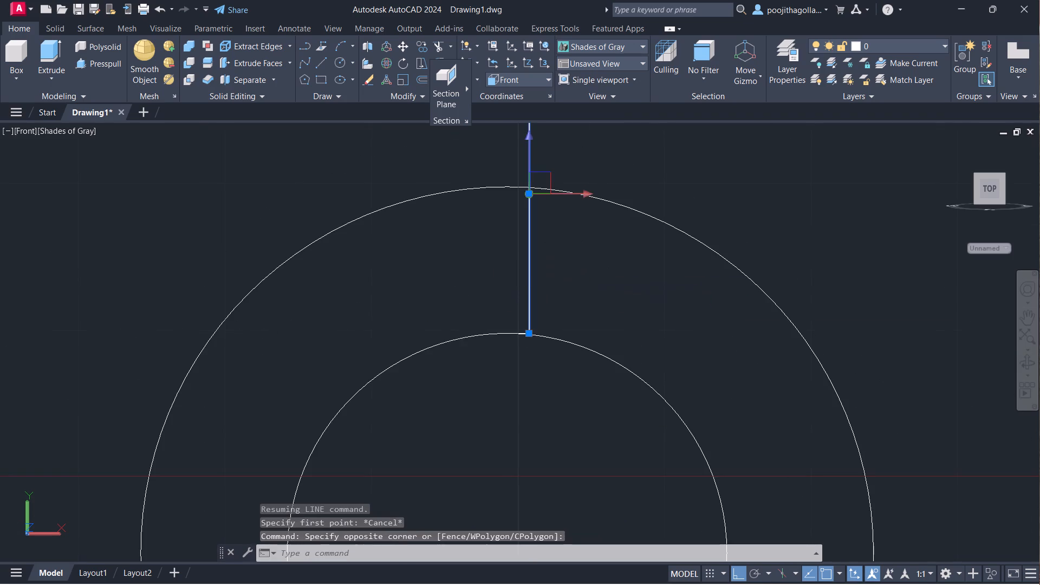
{"action": "scroll", "coordinate": [501, 319], "scroll_direction": "up", "scroll_amount": 4}
{"action": "middle_click_drag", "start_coordinate": [564, 364], "coordinate": [547, 223]}
{"action": "scroll", "coordinate": [564, 363], "scroll_direction": "up", "scroll_amount": 1}
{"action": "scroll", "coordinate": [563, 223], "scroll_direction": "up", "scroll_amount": 4}
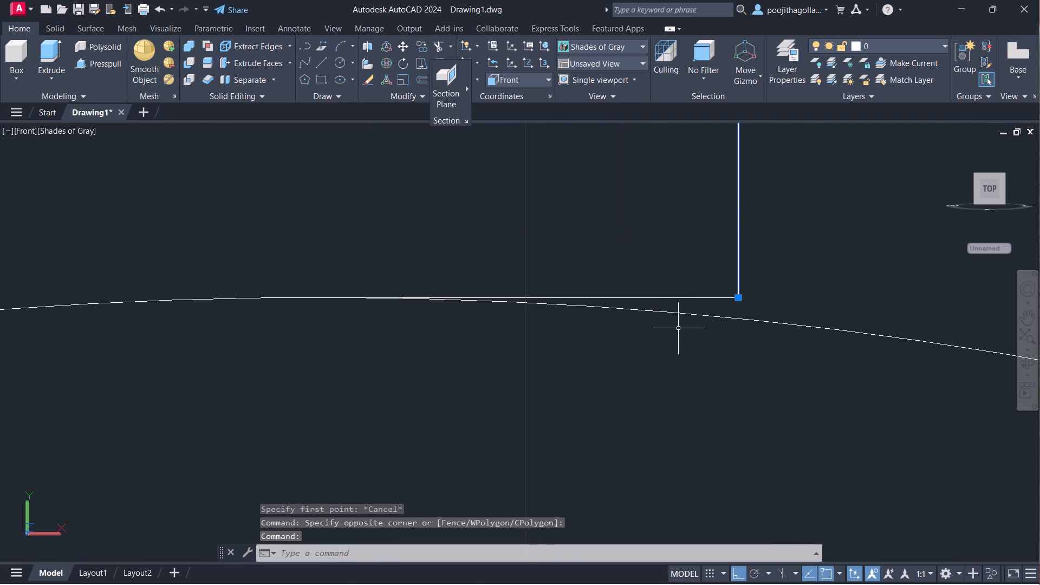
{"action": "left_click", "coordinate": [699, 298]}
{"action": "key", "text": "Delete"}
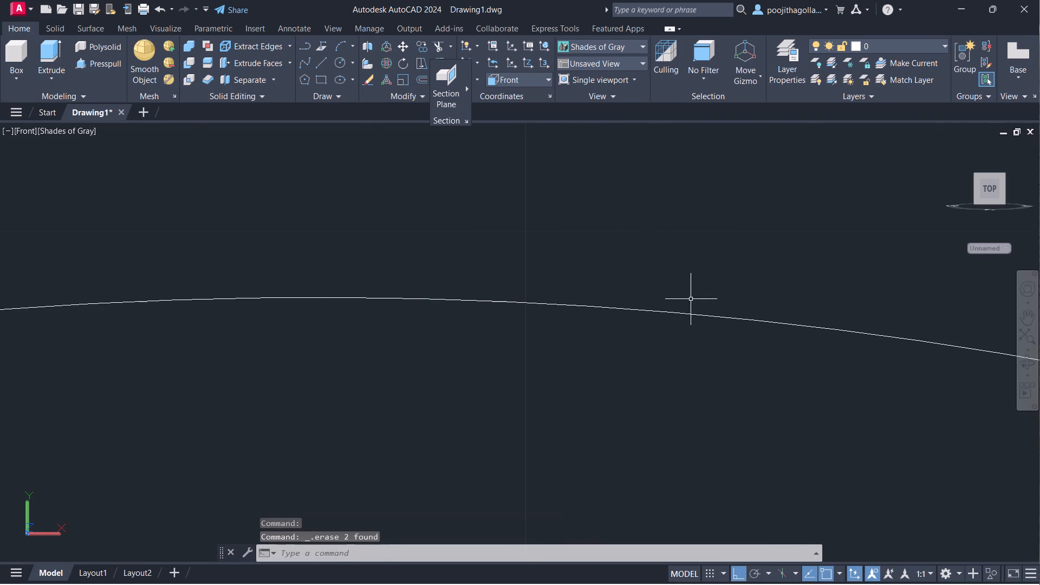
Draw a vertical line about 12.7 long from the inner circle's top point up past the outer circle.
{"action": "scroll", "coordinate": [635, 271], "scroll_direction": "down", "scroll_amount": 6}
{"action": "middle_click_drag", "start_coordinate": [590, 284], "coordinate": [574, 369]}
{"action": "key", "text": "l"}
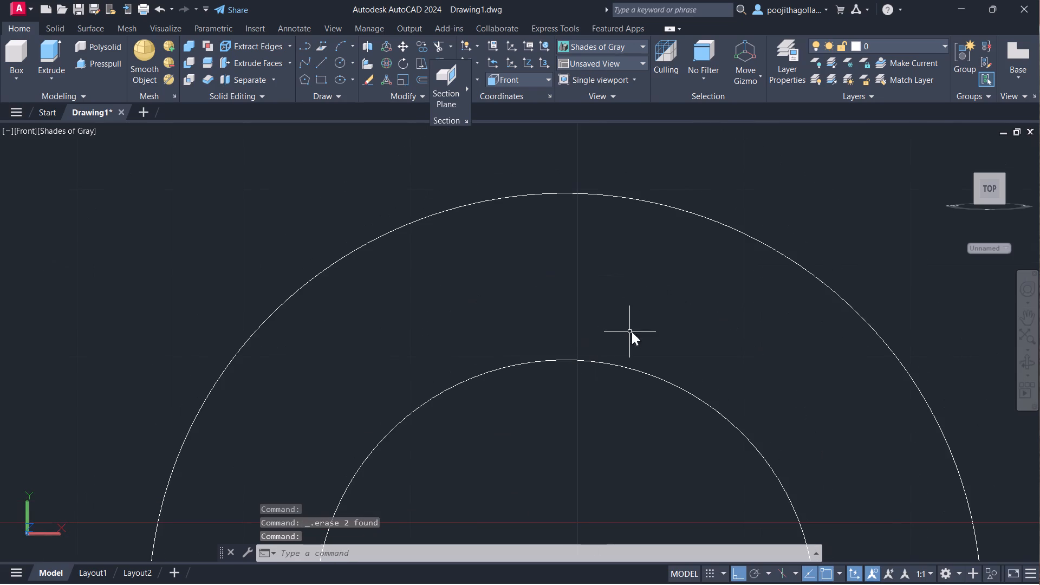
{"action": "key", "text": "Return"}
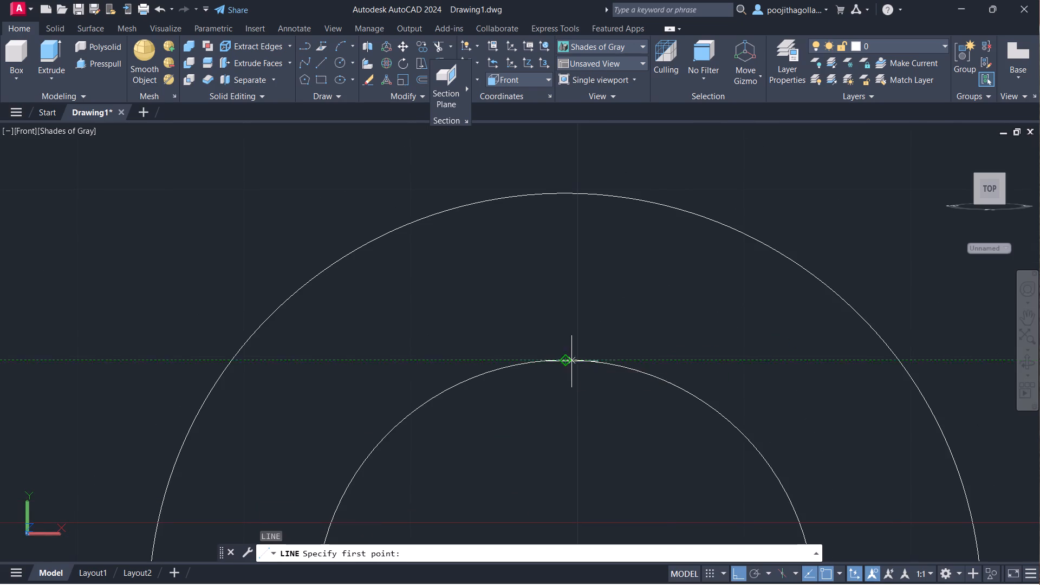
{"action": "left_click", "coordinate": [564, 364]}
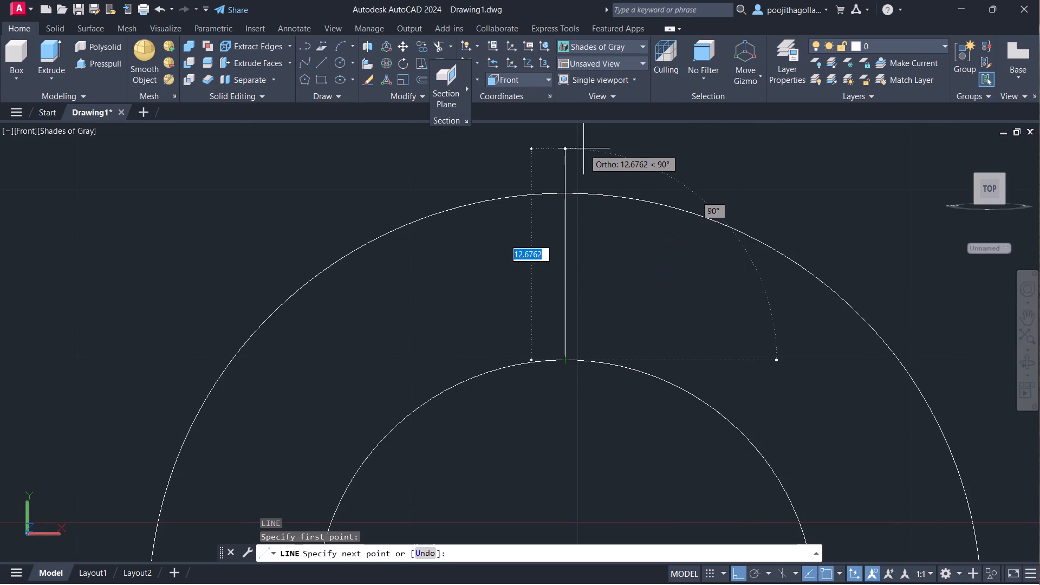
{"action": "left_click", "coordinate": [584, 149]}
{"action": "key", "text": "Escape"}
Offset the vertical line by 1.5 to both sides.
{"action": "middle_click_drag", "start_coordinate": [549, 266], "coordinate": [545, 252]}
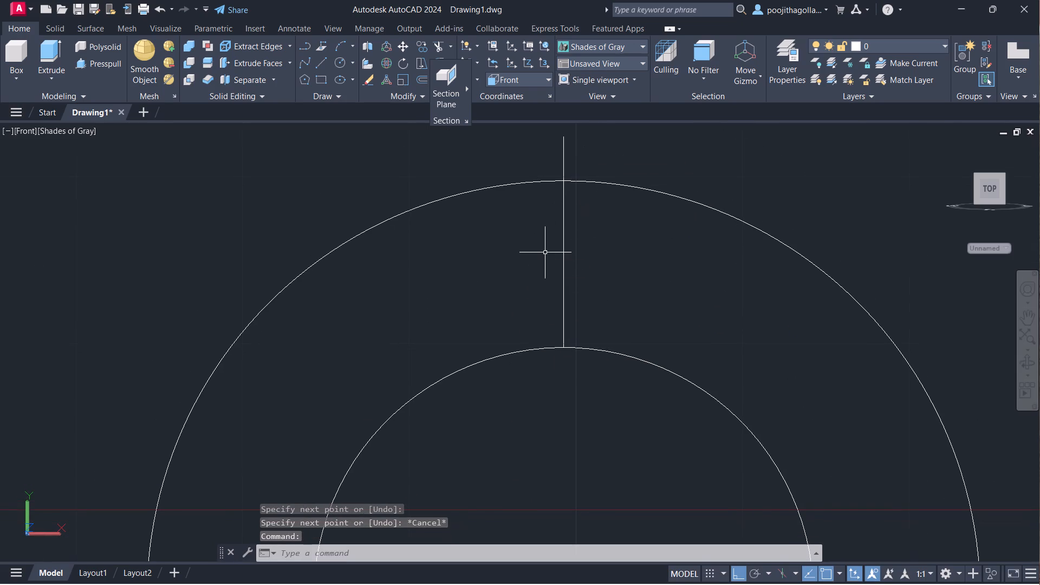
{"action": "key", "text": "o"}
{"action": "key", "text": "Return"}
{"action": "type", "text": "1."}
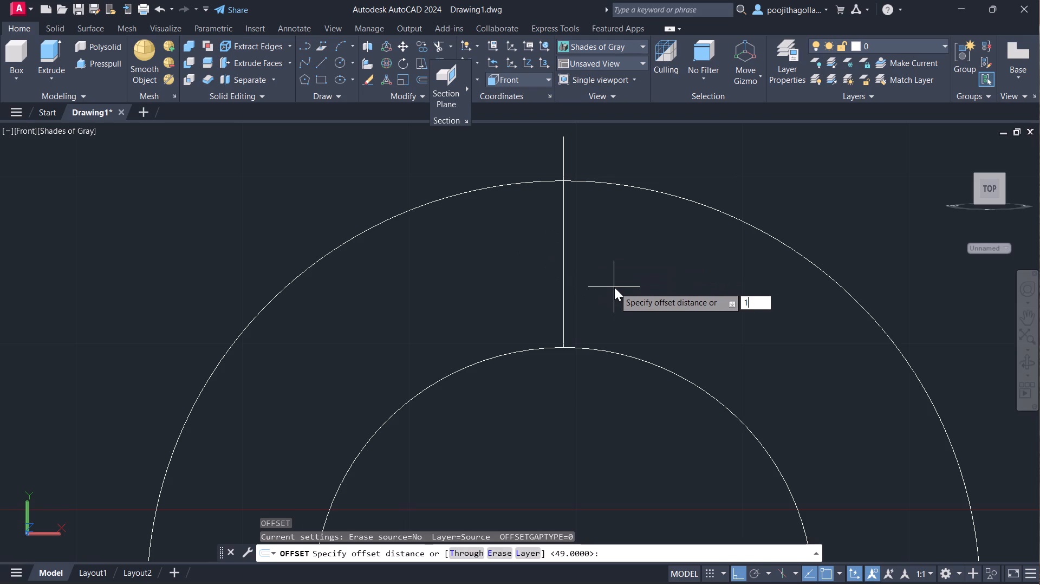
{"action": "key", "text": "5"}
{"action": "key", "text": "Return"}
{"action": "left_click", "coordinate": [564, 272]}
{"action": "left_click", "coordinate": [532, 278]}
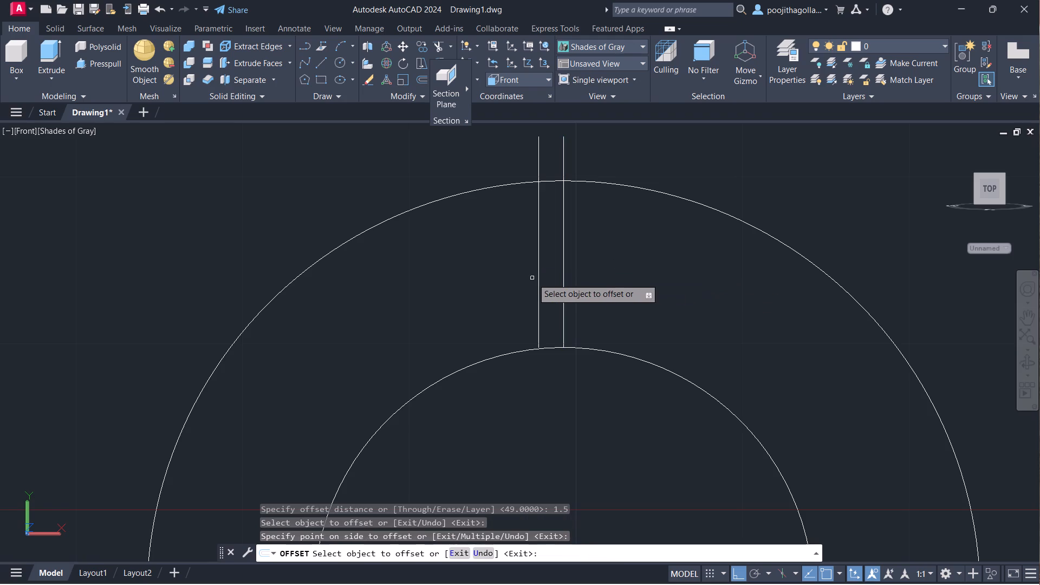
{"action": "left_click", "coordinate": [563, 276]}
{"action": "left_click", "coordinate": [604, 272]}
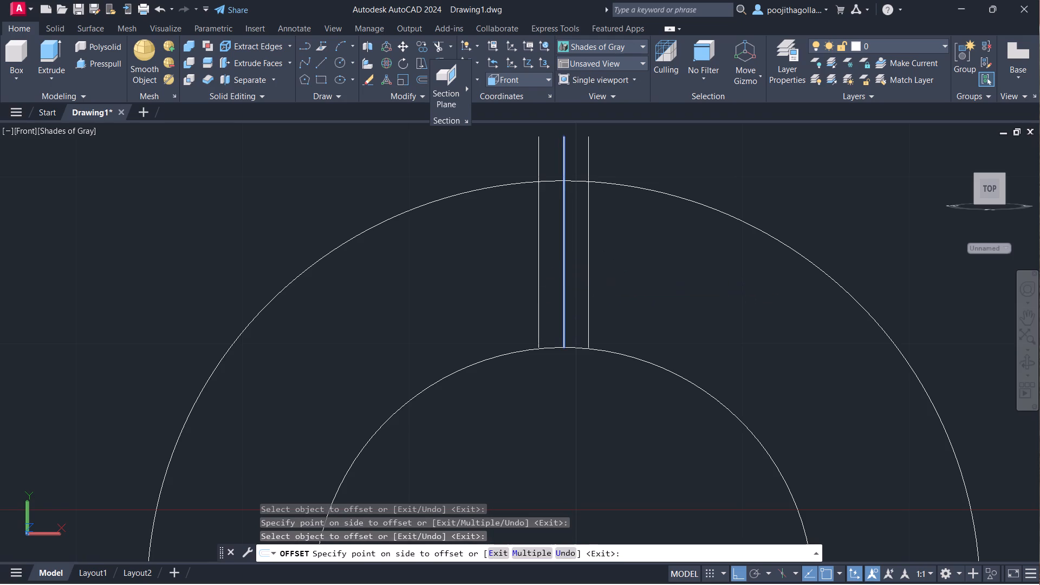
{"action": "middle_click_drag", "start_coordinate": [574, 280], "coordinate": [571, 300]}
{"action": "scroll", "coordinate": [559, 309], "scroll_direction": "up", "scroll_amount": 2}
{"action": "middle_click_drag", "start_coordinate": [560, 330], "coordinate": [574, 251]}
{"action": "left_click", "coordinate": [547, 277]}
{"action": "key", "text": "Escape"}
Lengthen the lower ends of all three vertical lines about 2 downward, past the inner circle.
{"action": "left_click", "coordinate": [545, 285]}
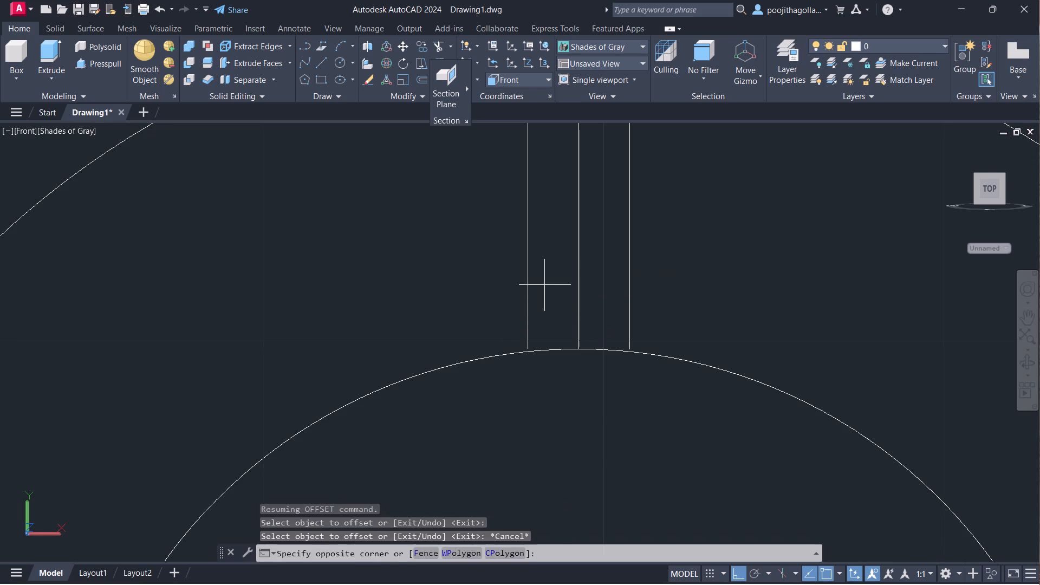
{"action": "left_click", "coordinate": [499, 315]}
{"action": "left_click", "coordinate": [567, 389]}
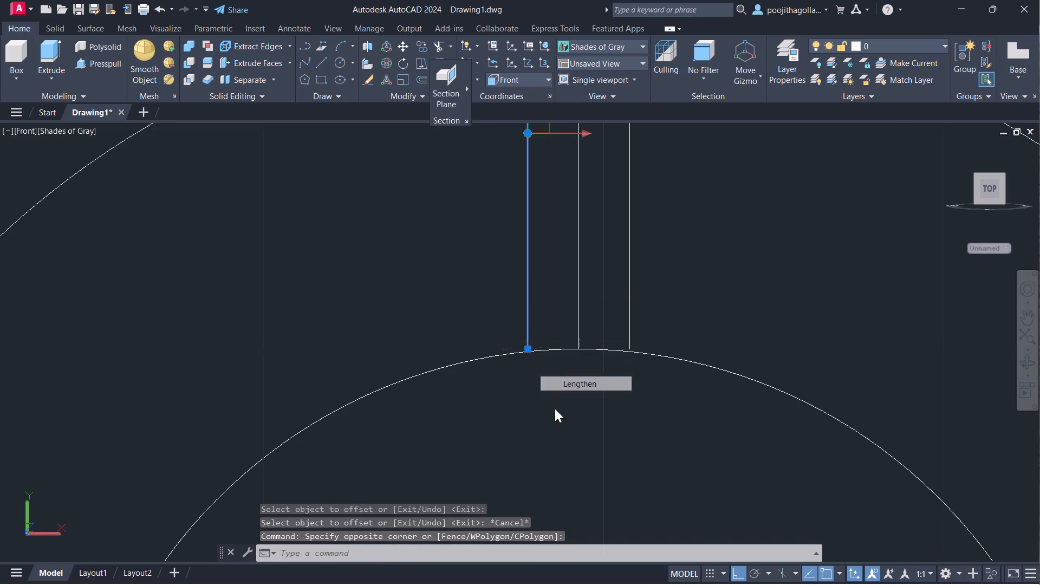
{"action": "left_click", "coordinate": [539, 413]}
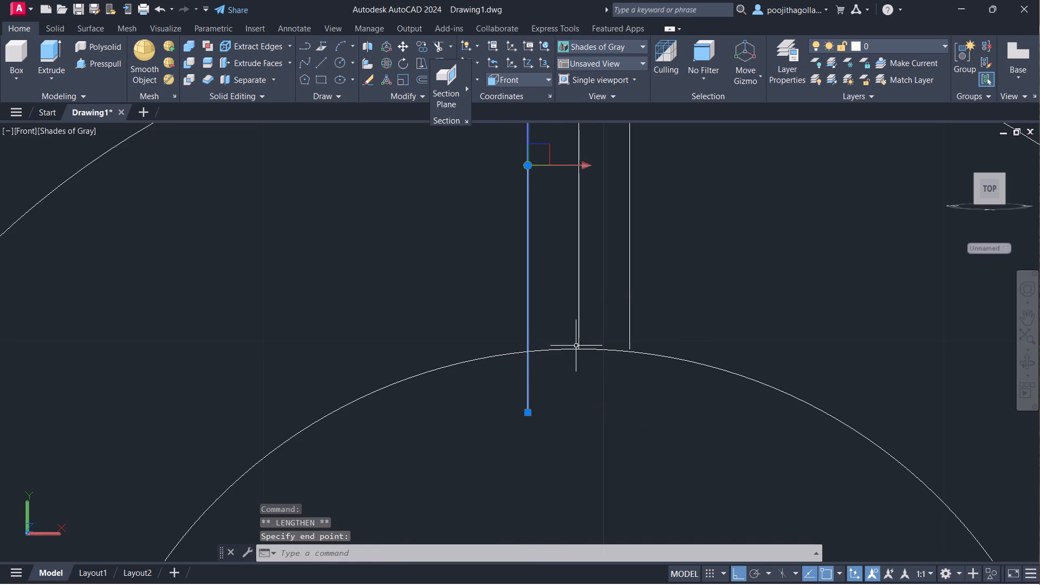
{"action": "key", "text": "Escape"}
{"action": "left_click_drag", "start_coordinate": [612, 299], "coordinate": [603, 304]}
{"action": "left_click", "coordinate": [554, 336]}
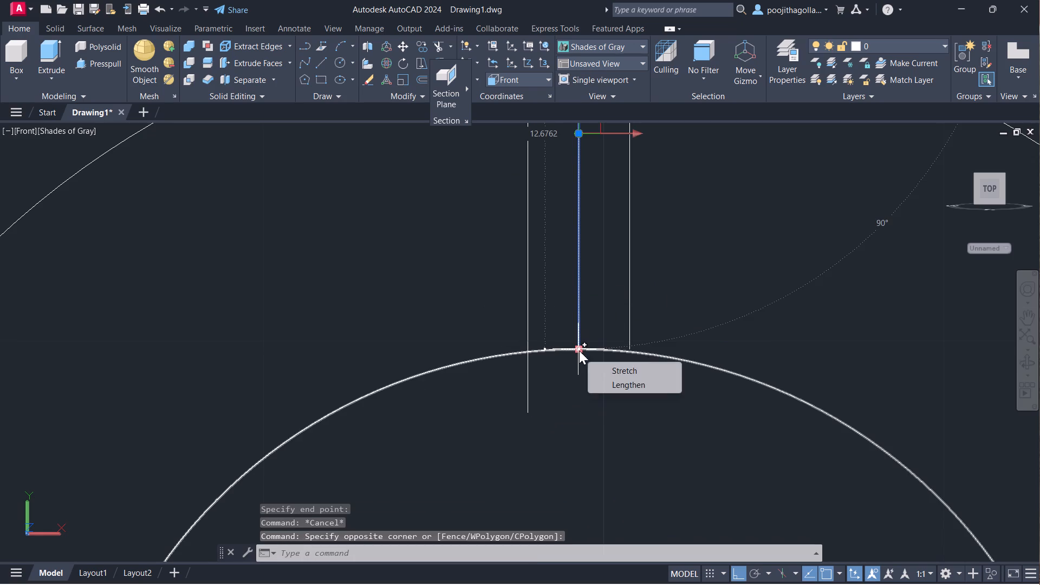
{"action": "left_click_drag", "start_coordinate": [612, 385], "coordinate": [603, 399]}
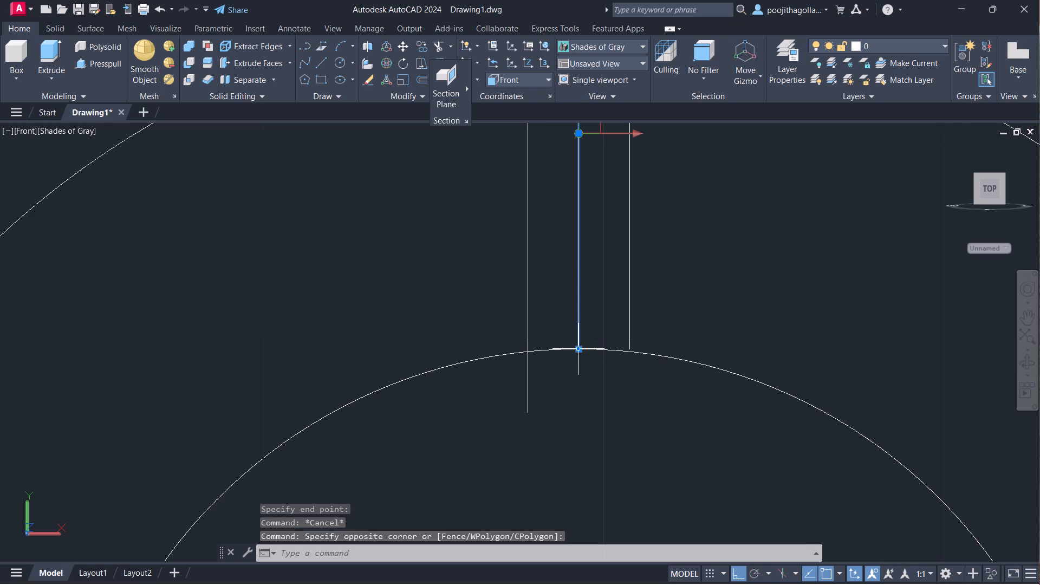
{"action": "left_click", "coordinate": [615, 388]}
{"action": "left_click", "coordinate": [576, 412]}
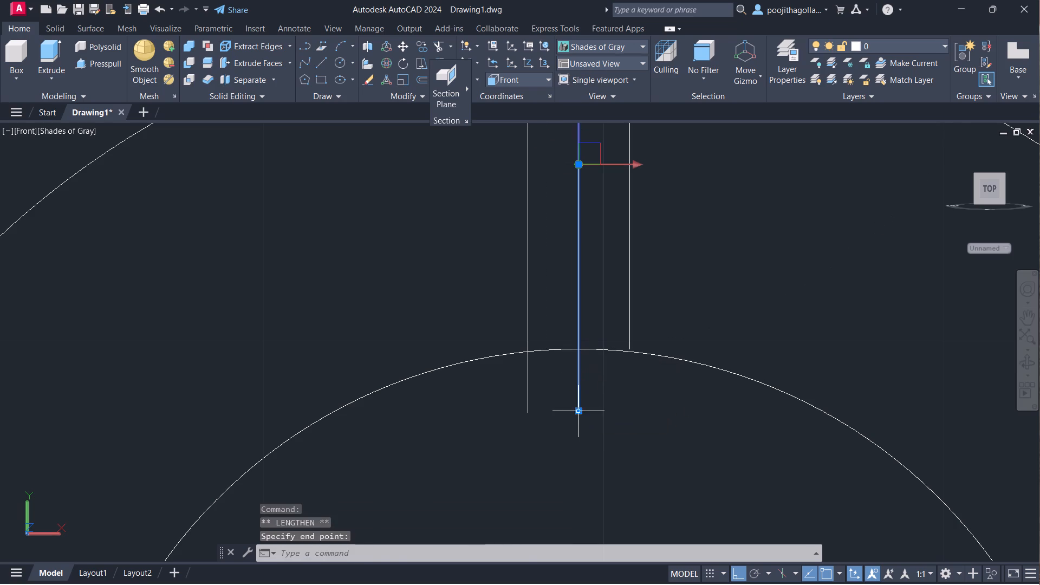
{"action": "left_click_drag", "start_coordinate": [654, 318], "coordinate": [636, 328]}
{"action": "left_click", "coordinate": [622, 330]}
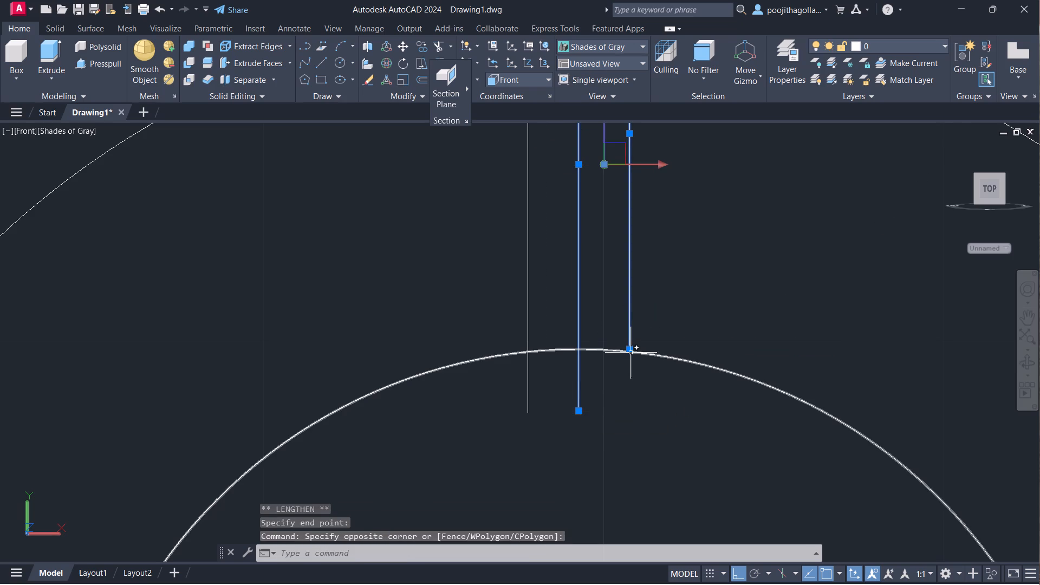
{"action": "left_click", "coordinate": [661, 387]}
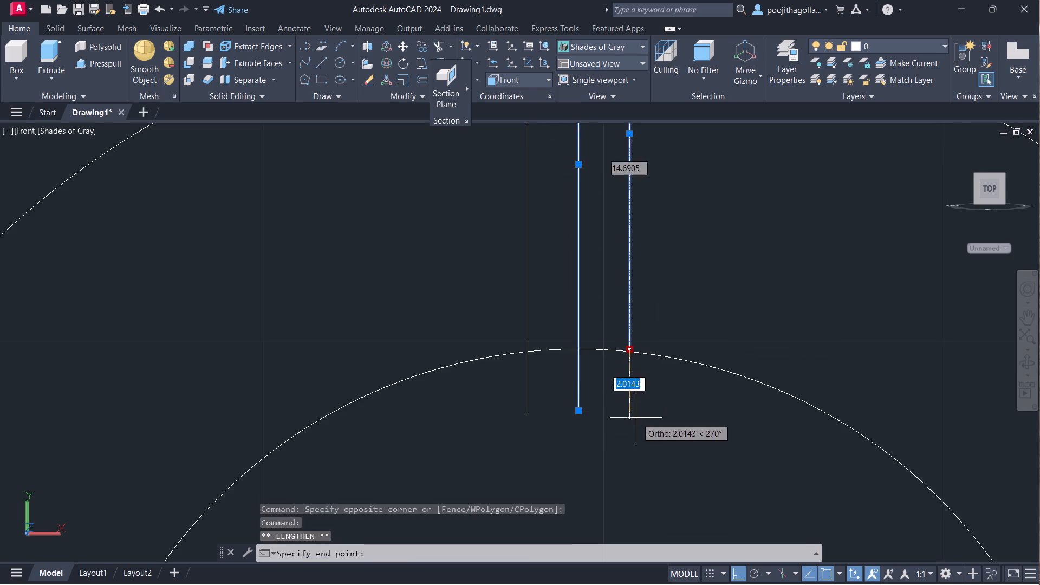
{"action": "left_click", "coordinate": [636, 418]}
{"action": "scroll", "coordinate": [631, 408], "scroll_direction": "down", "scroll_amount": 2}
{"action": "middle_click_drag", "start_coordinate": [630, 406], "coordinate": [625, 366]}
{"action": "scroll", "coordinate": [606, 333], "scroll_direction": "up", "scroll_amount": 1}
{"action": "middle_click_drag", "start_coordinate": [606, 333], "coordinate": [611, 360]}
{"action": "key", "text": "Escape"}
Trim away the middle line, the outer lines' overhangs and the circle arcs between them, leaving a 3-wide slot through the ring's top.
{"action": "key", "text": "t"}
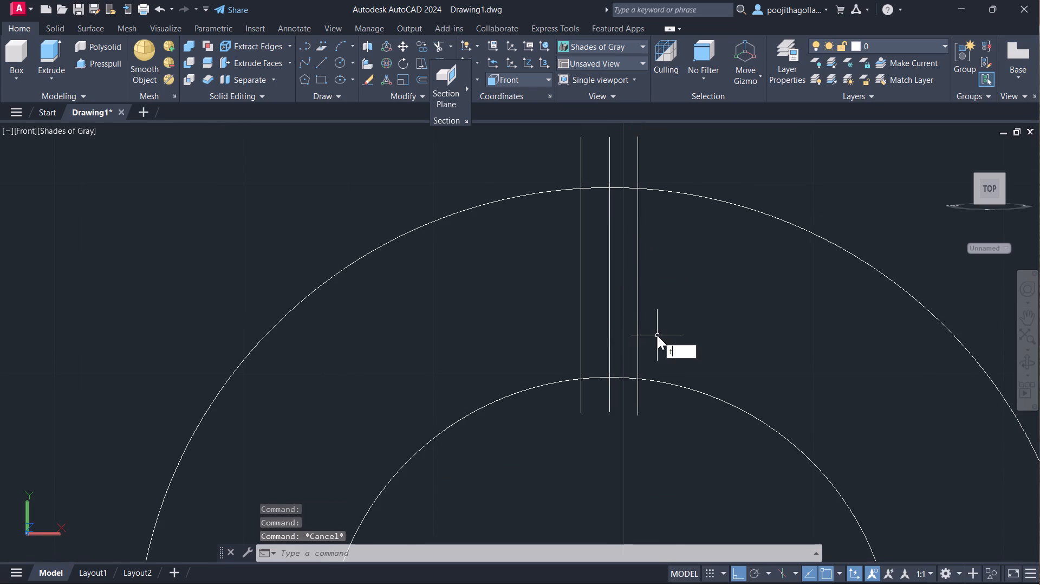
{"action": "key", "text": "r"}
{"action": "key", "text": "Return"}
{"action": "left_click_drag", "start_coordinate": [645, 405], "coordinate": [626, 406]}
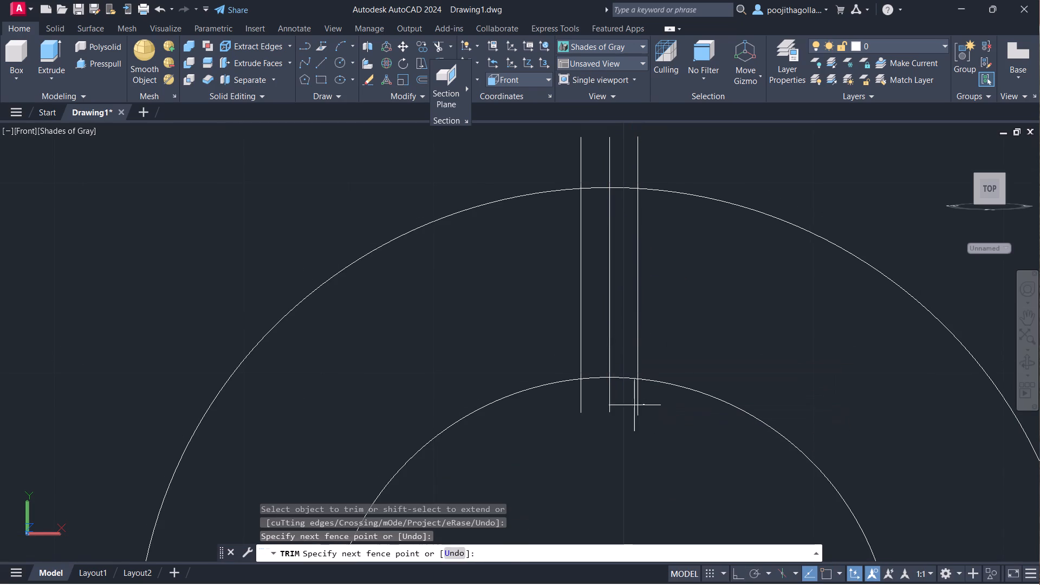
{"action": "left_click_drag", "start_coordinate": [626, 406], "coordinate": [613, 393]}
{"action": "left_click_drag", "start_coordinate": [613, 393], "coordinate": [600, 395]}
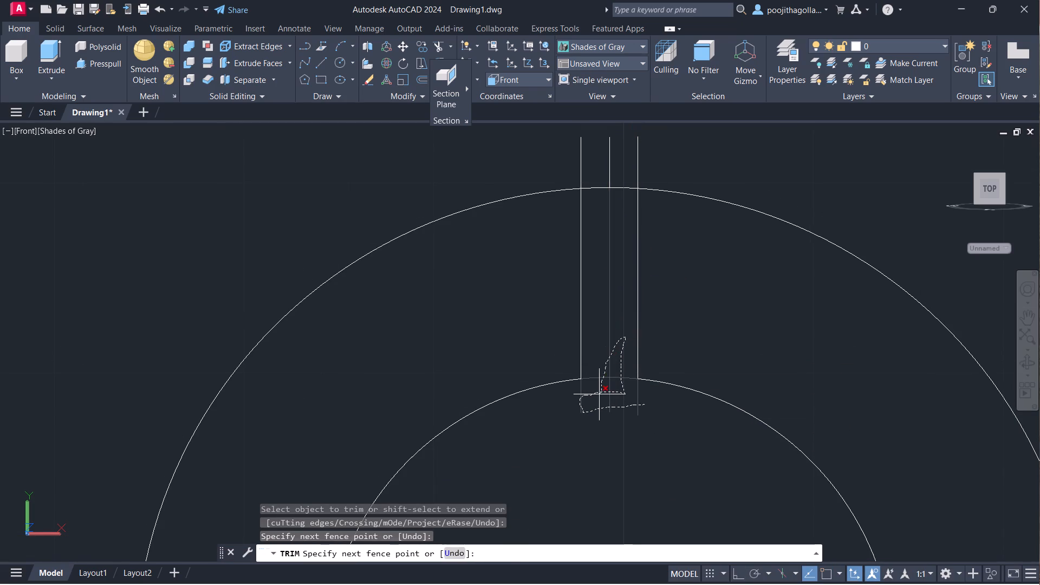
{"action": "left_click_drag", "start_coordinate": [600, 395], "coordinate": [634, 160]}
{"action": "left_click_drag", "start_coordinate": [634, 160], "coordinate": [649, 159]}
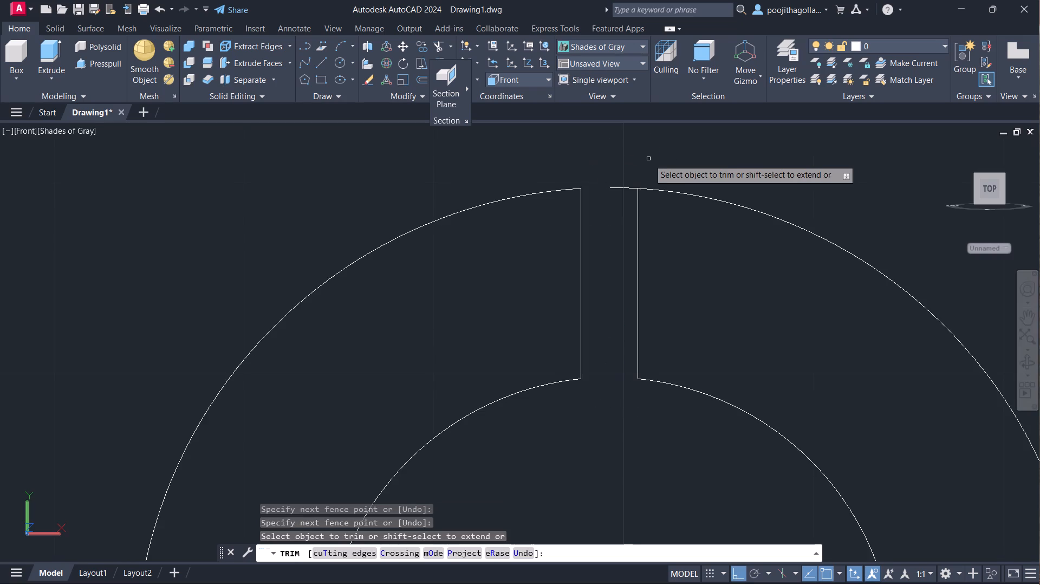
{"action": "left_click", "coordinate": [623, 187]}
{"action": "scroll", "coordinate": [611, 206], "scroll_direction": "down", "scroll_amount": 3}
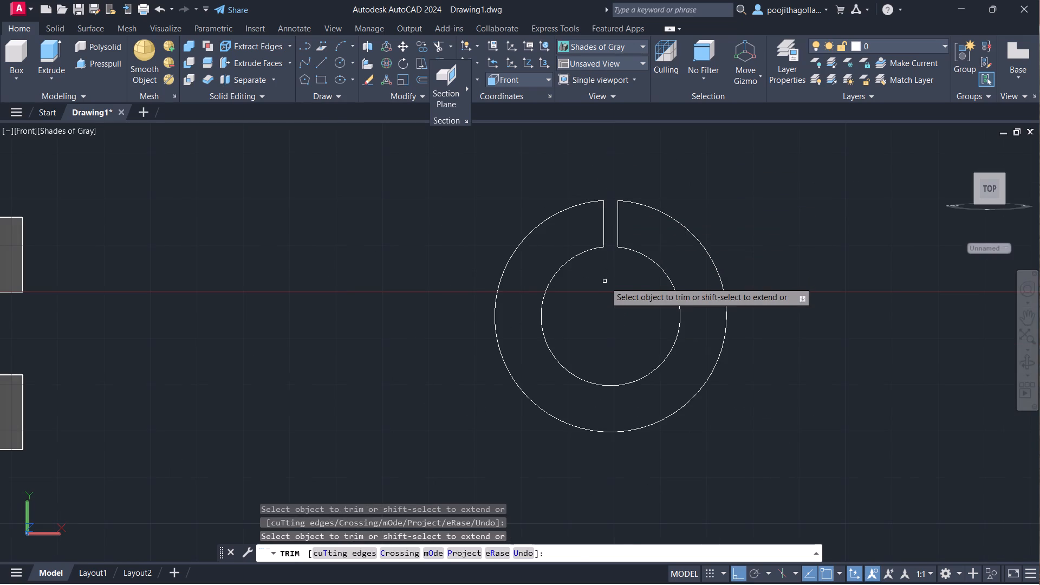
{"action": "key", "text": "Escape"}
Join the two trimmed arcs and the two slot lines into one closed polyline.
{"action": "middle_click_drag", "start_coordinate": [603, 293], "coordinate": [603, 310]}
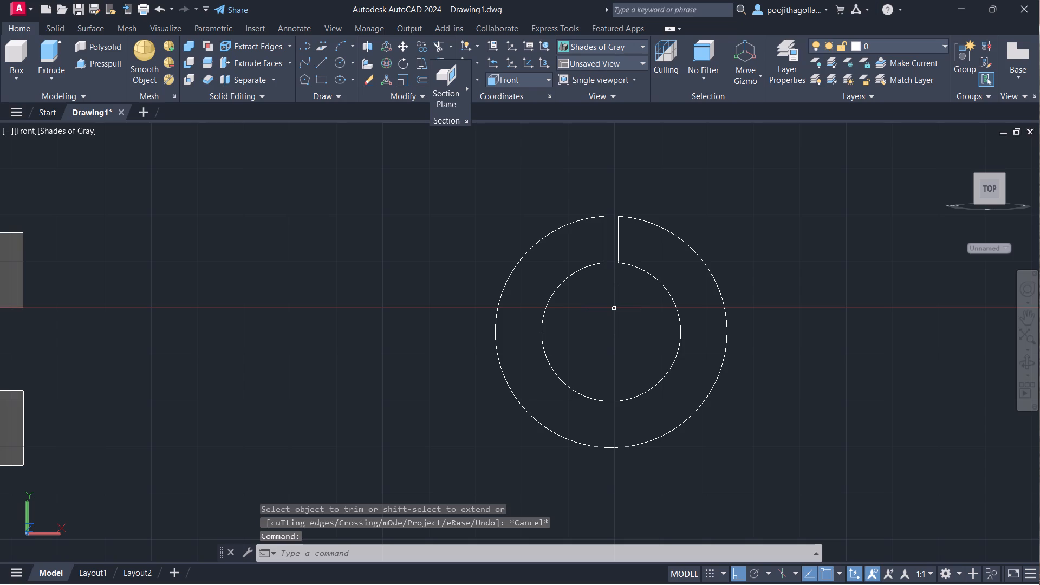
{"action": "scroll", "coordinate": [623, 307], "scroll_direction": "down", "scroll_amount": 1}
{"action": "middle_click_drag", "start_coordinate": [626, 322], "coordinate": [580, 283]}
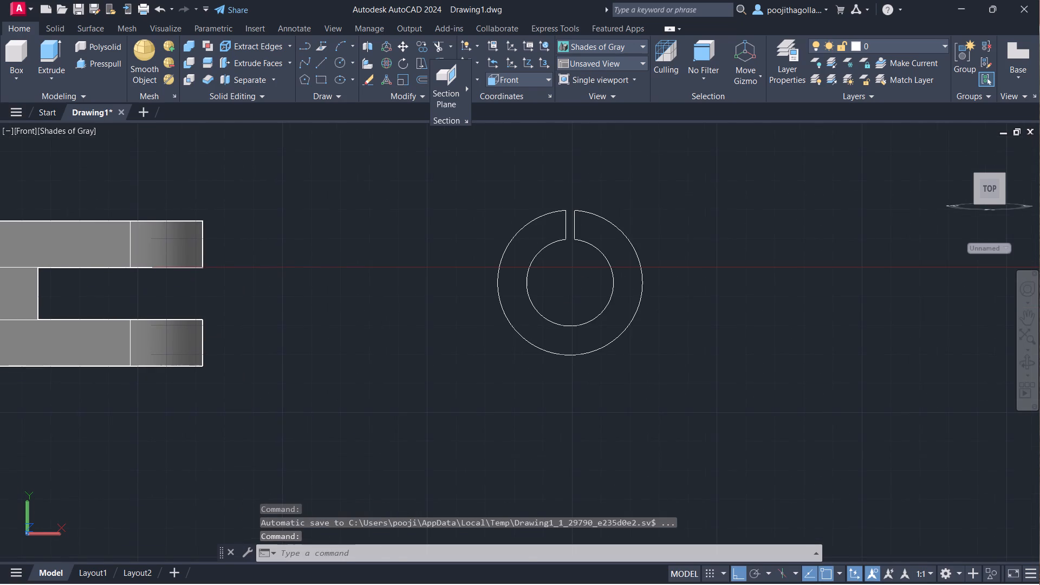
{"action": "left_click_drag", "start_coordinate": [715, 198], "coordinate": [681, 217]}
{"action": "left_click", "coordinate": [432, 376]}
{"action": "key", "text": "j"}
{"action": "key", "text": "Return"}
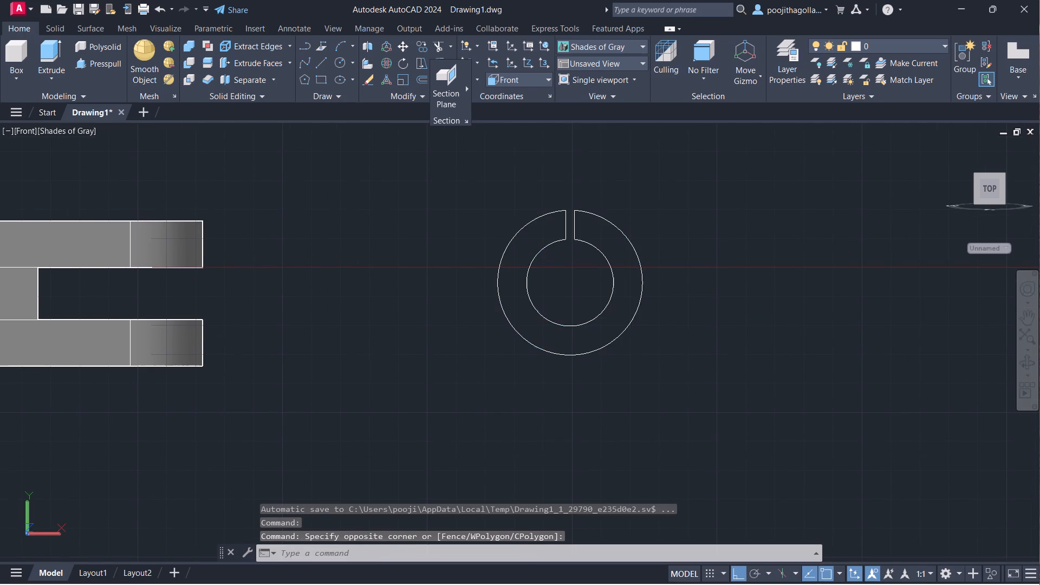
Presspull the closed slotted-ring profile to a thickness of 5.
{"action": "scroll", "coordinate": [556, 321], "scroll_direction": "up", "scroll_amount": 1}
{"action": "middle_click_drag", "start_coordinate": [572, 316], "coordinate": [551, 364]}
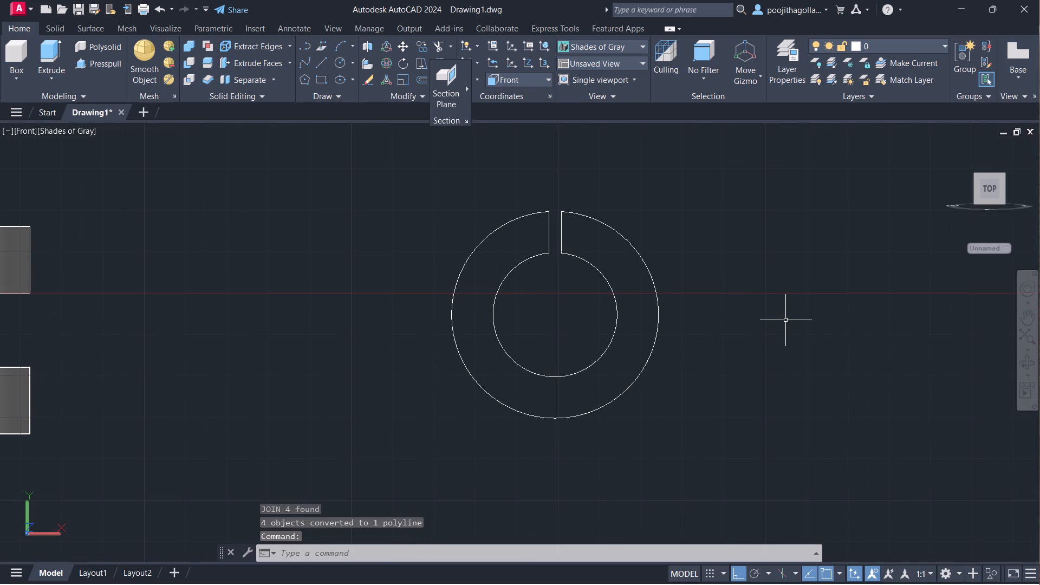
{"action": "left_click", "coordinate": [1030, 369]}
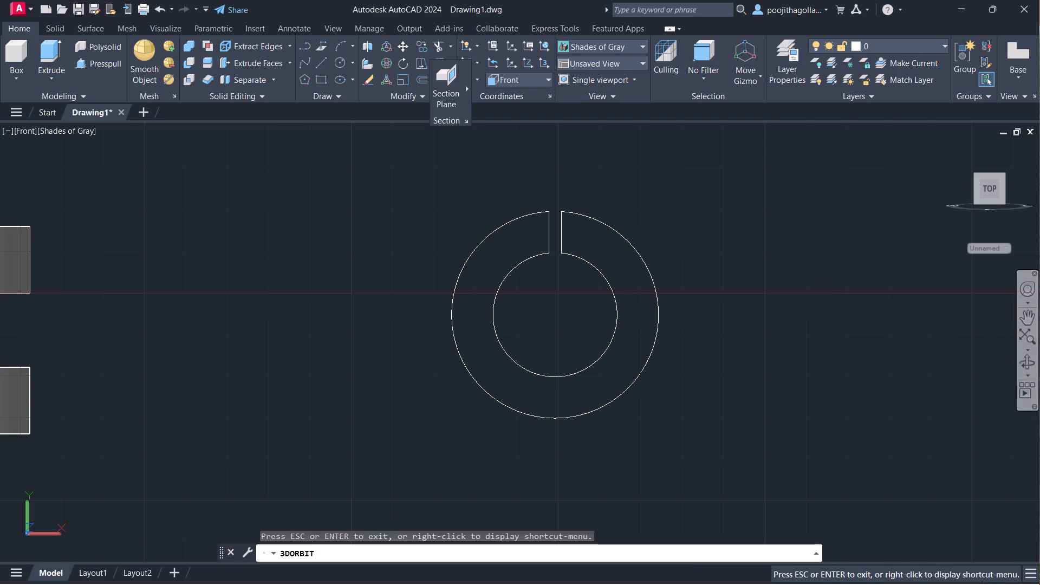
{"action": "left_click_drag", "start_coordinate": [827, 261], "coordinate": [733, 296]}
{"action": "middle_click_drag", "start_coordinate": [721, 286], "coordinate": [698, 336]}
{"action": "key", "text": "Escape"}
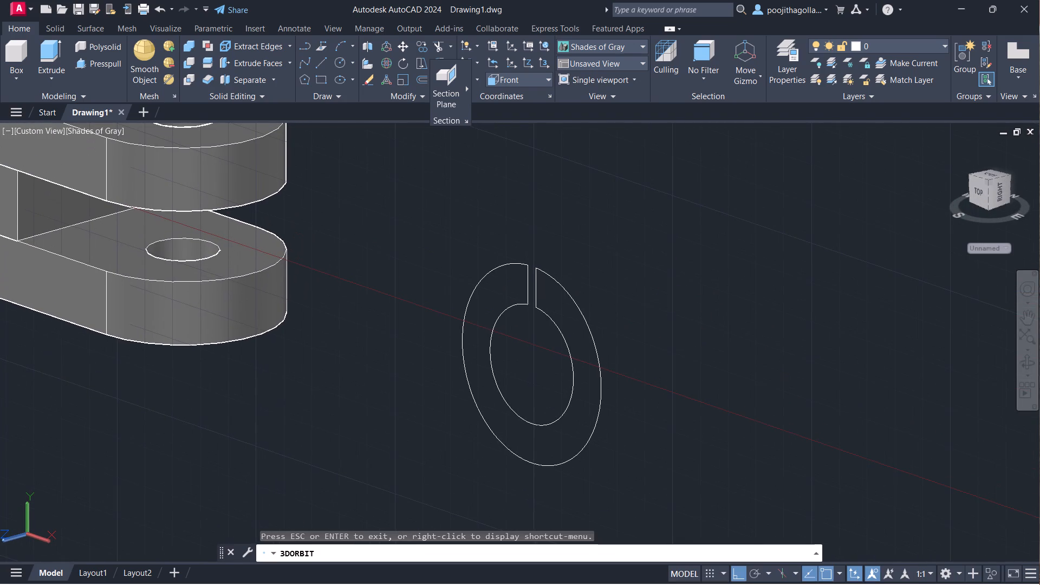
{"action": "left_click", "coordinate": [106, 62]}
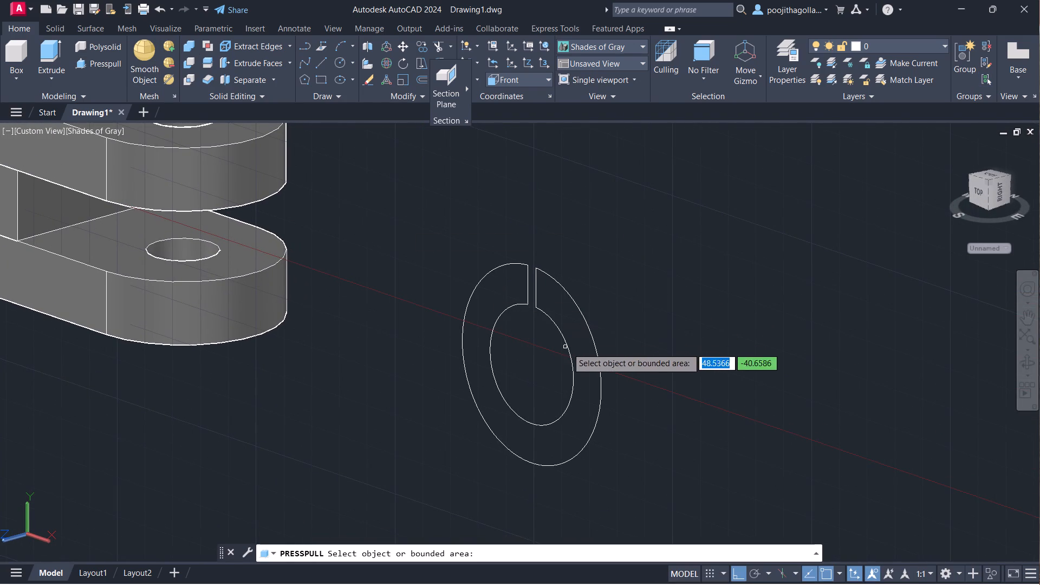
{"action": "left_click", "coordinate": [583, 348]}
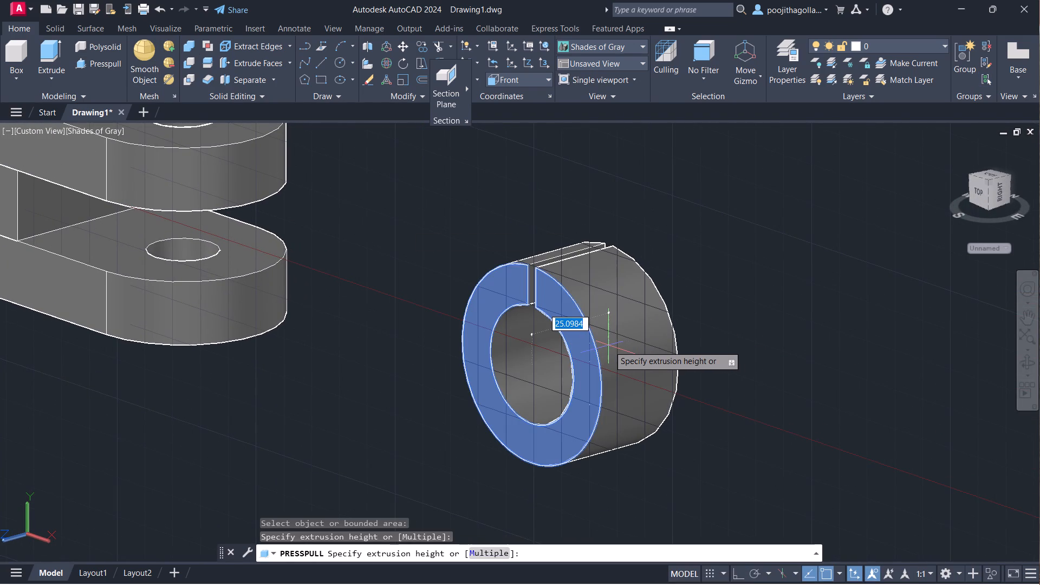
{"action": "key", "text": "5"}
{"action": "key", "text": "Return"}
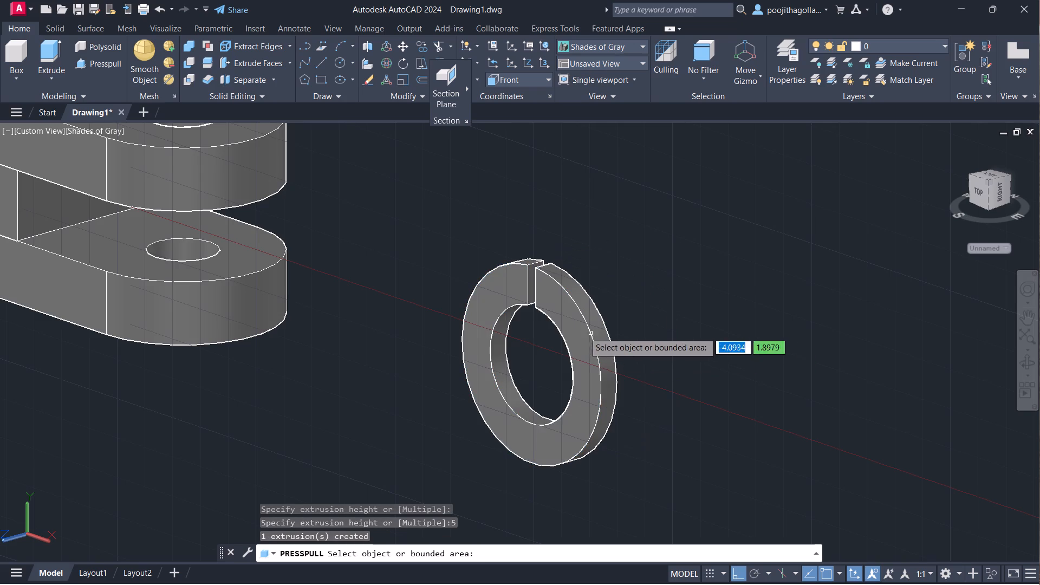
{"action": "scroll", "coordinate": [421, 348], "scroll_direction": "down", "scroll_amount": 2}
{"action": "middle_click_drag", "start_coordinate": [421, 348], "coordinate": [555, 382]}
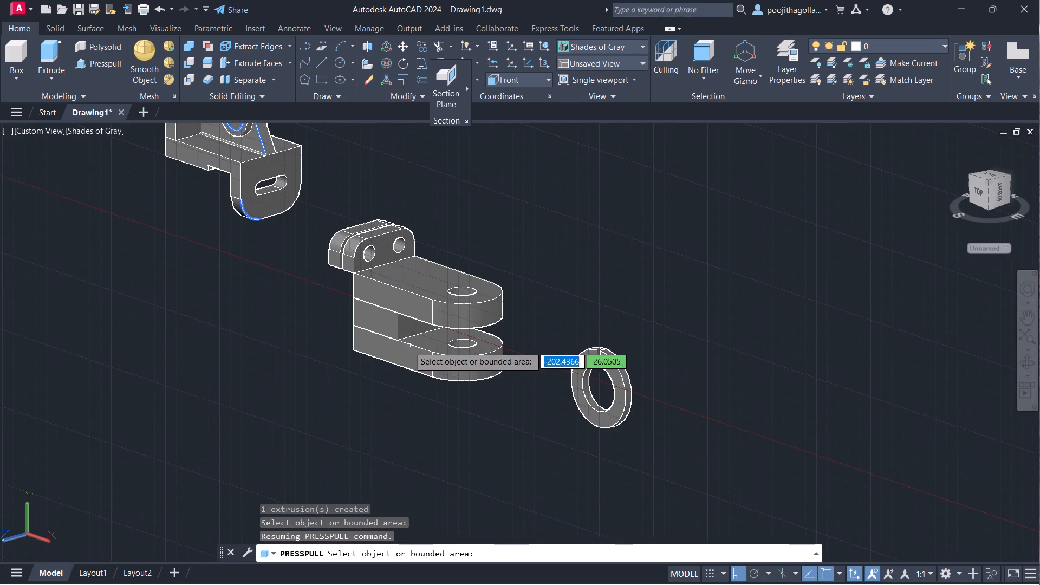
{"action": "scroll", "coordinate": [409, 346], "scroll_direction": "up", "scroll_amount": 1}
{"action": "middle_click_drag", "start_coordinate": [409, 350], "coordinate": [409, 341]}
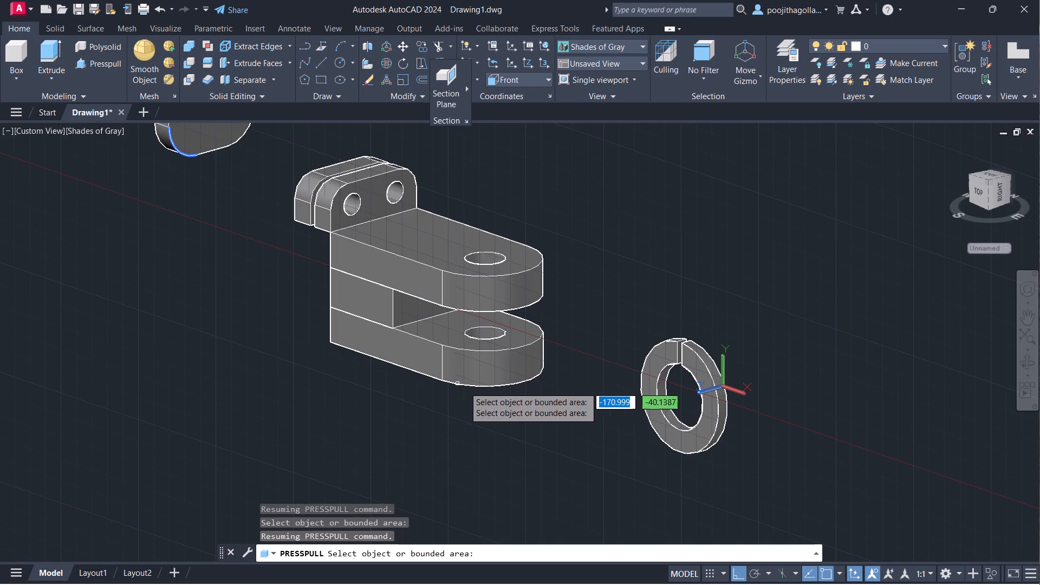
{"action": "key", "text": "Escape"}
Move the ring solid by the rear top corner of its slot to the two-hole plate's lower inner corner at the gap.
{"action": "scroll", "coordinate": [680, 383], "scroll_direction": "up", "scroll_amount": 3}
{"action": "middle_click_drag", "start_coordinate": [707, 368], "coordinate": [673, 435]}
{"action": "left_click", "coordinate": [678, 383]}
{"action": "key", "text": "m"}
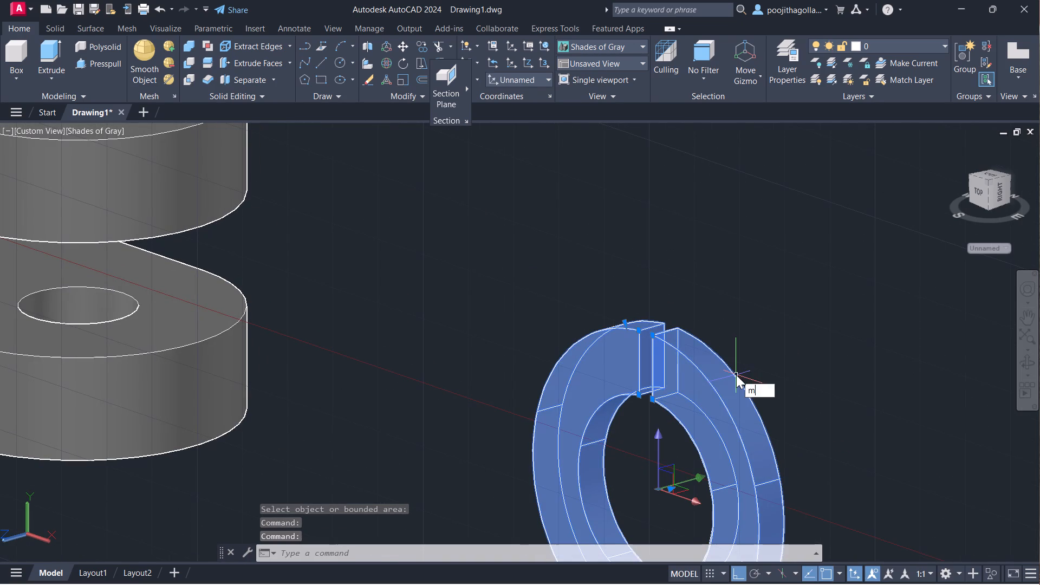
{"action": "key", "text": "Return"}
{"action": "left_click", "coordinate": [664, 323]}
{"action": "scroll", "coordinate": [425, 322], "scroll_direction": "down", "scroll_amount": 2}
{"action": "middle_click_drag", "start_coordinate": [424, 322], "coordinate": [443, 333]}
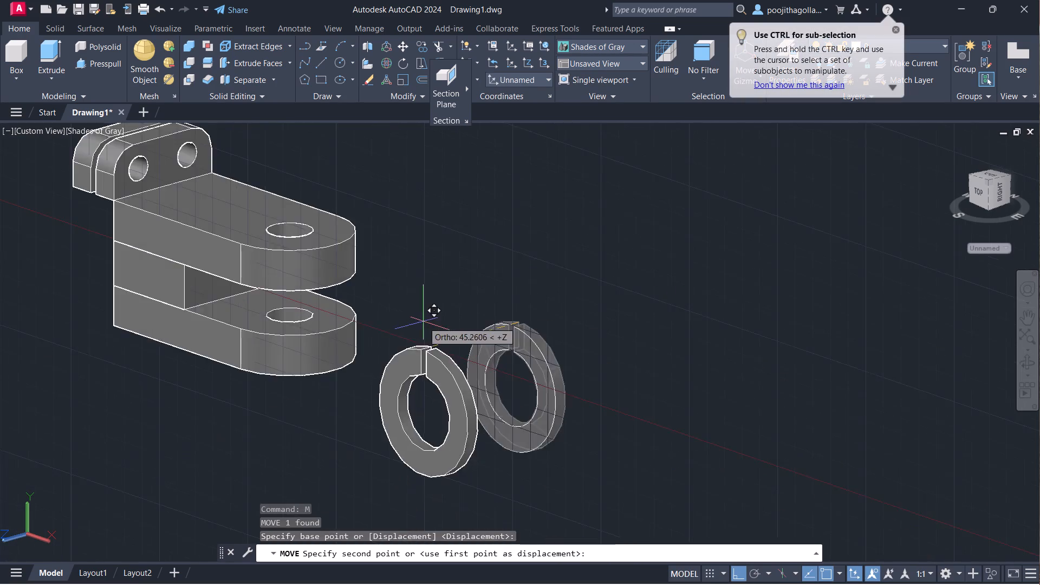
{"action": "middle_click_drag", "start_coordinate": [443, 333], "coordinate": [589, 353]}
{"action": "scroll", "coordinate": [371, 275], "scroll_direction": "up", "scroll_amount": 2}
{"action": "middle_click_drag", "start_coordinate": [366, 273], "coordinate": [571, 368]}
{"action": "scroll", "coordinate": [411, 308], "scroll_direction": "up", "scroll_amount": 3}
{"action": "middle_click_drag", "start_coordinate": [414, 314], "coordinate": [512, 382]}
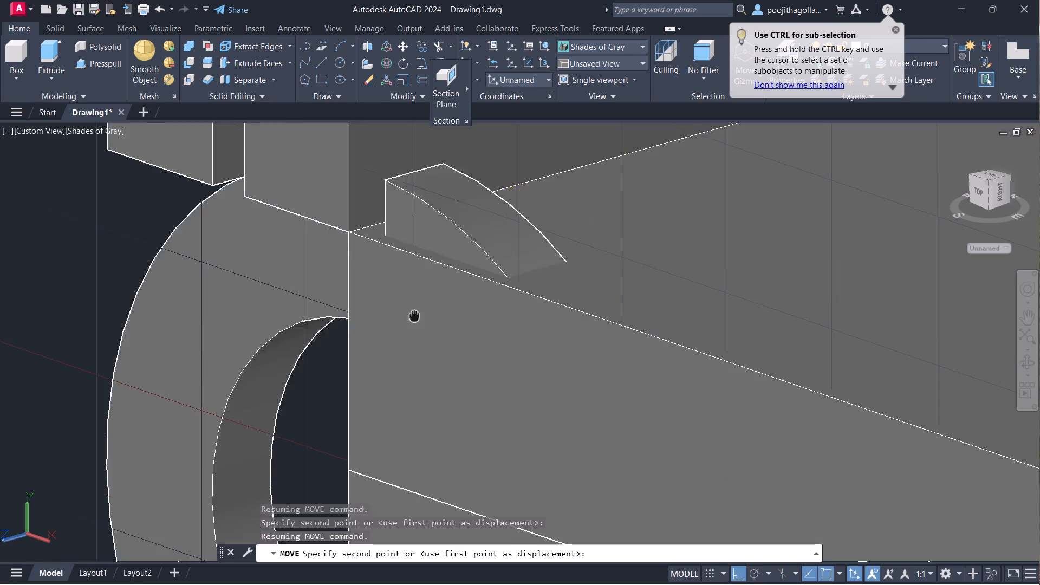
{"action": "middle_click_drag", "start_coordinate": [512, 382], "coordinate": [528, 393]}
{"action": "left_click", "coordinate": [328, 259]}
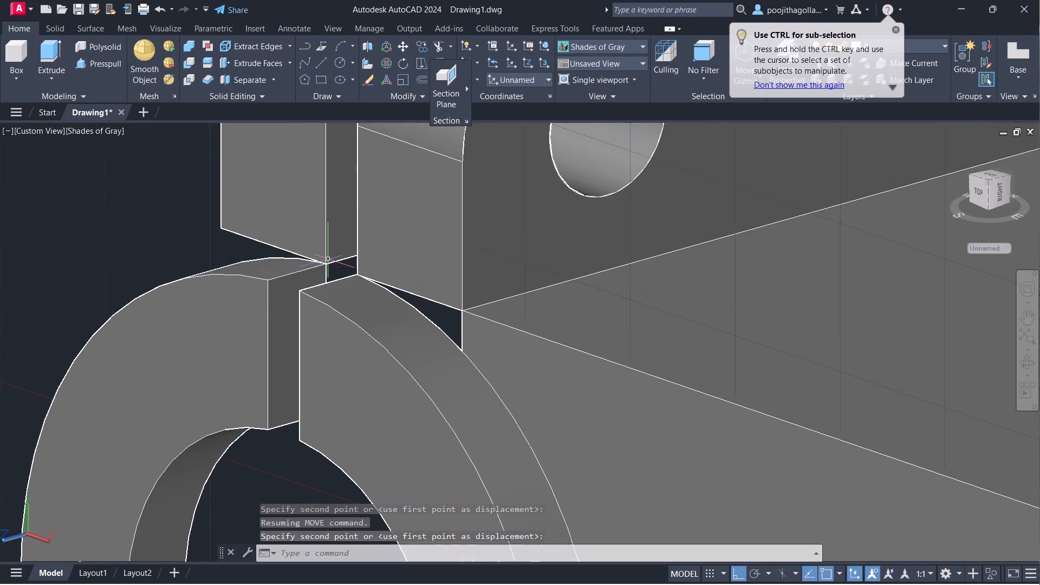
Examine from several sides how the ring sits against the two-hole plates and the fork part.
{"action": "scroll", "coordinate": [395, 295], "scroll_direction": "down", "scroll_amount": 1}
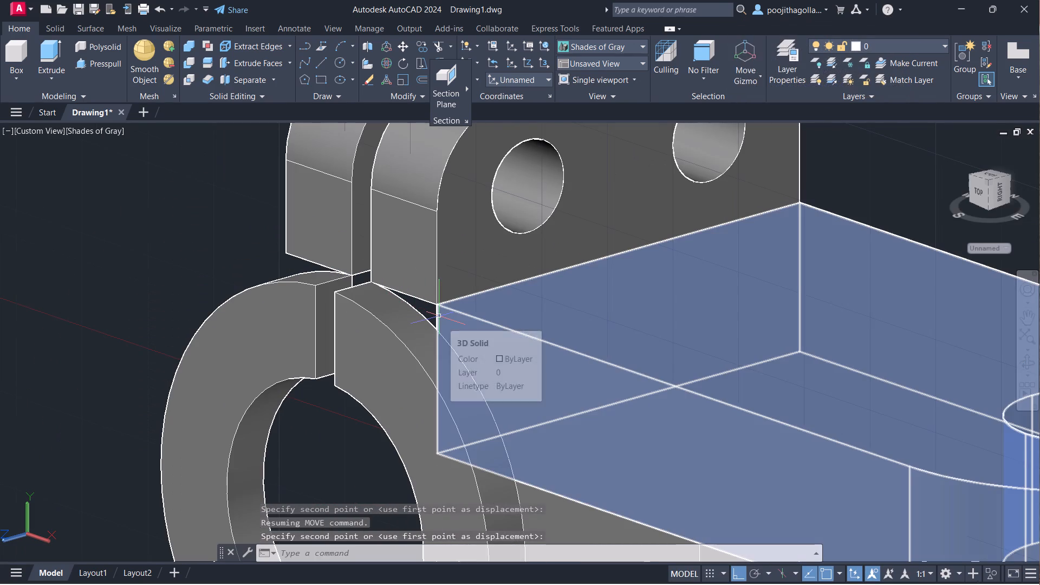
{"action": "scroll", "coordinate": [439, 316], "scroll_direction": "down", "scroll_amount": 2}
{"action": "middle_click_drag", "start_coordinate": [465, 334], "coordinate": [519, 310]}
{"action": "middle_click_drag", "start_coordinate": [552, 419], "coordinate": [598, 388]}
{"action": "middle_click_drag", "start_coordinate": [411, 459], "coordinate": [537, 464], "text": "shift"}
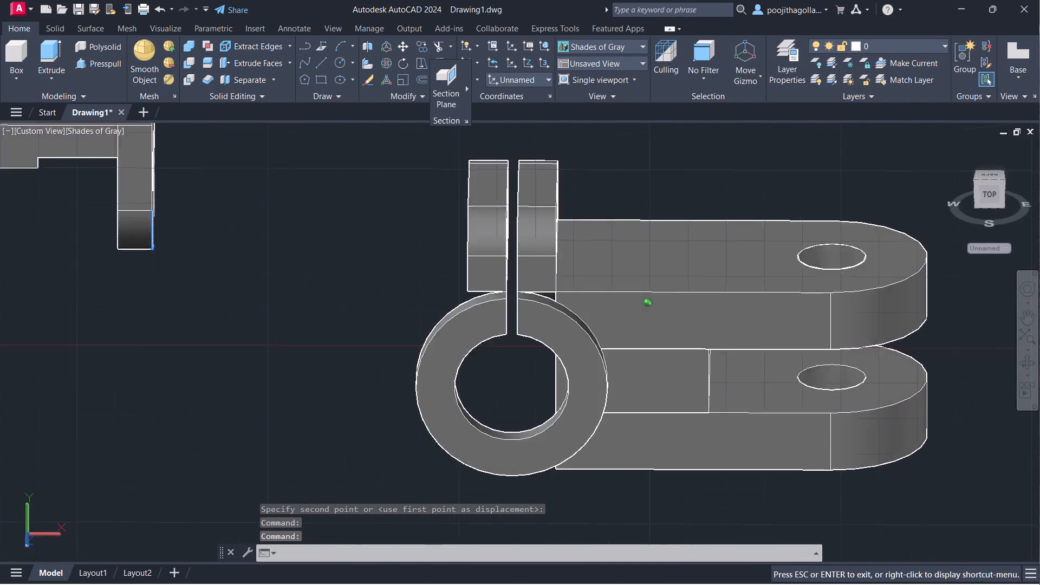
{"action": "middle_click_drag", "start_coordinate": [537, 464], "coordinate": [636, 446], "text": "shift"}
{"action": "middle_click_drag", "start_coordinate": [615, 405], "coordinate": [564, 343]}
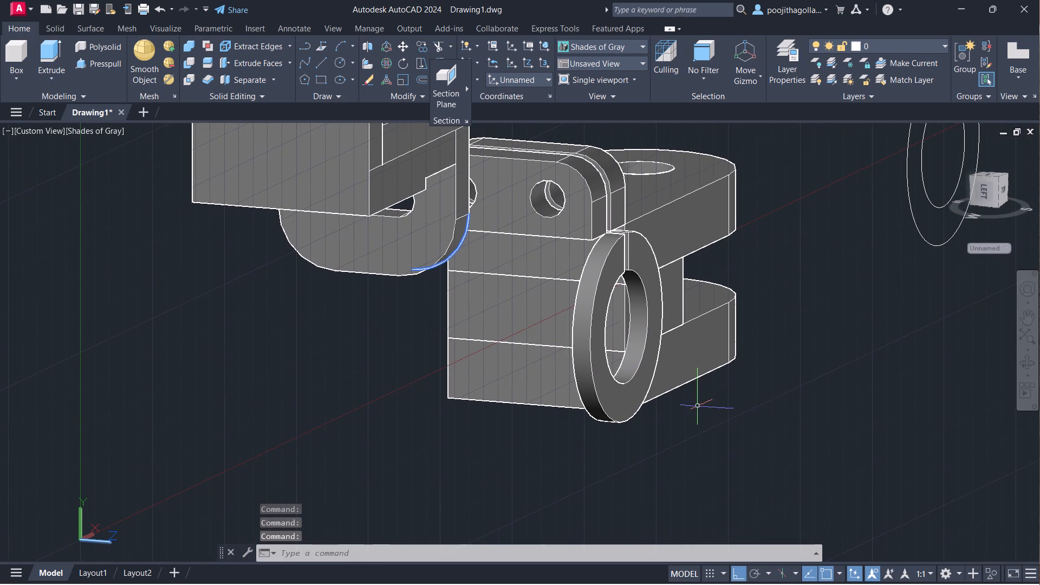
{"action": "middle_click_drag", "start_coordinate": [734, 414], "coordinate": [626, 430], "text": "shift"}
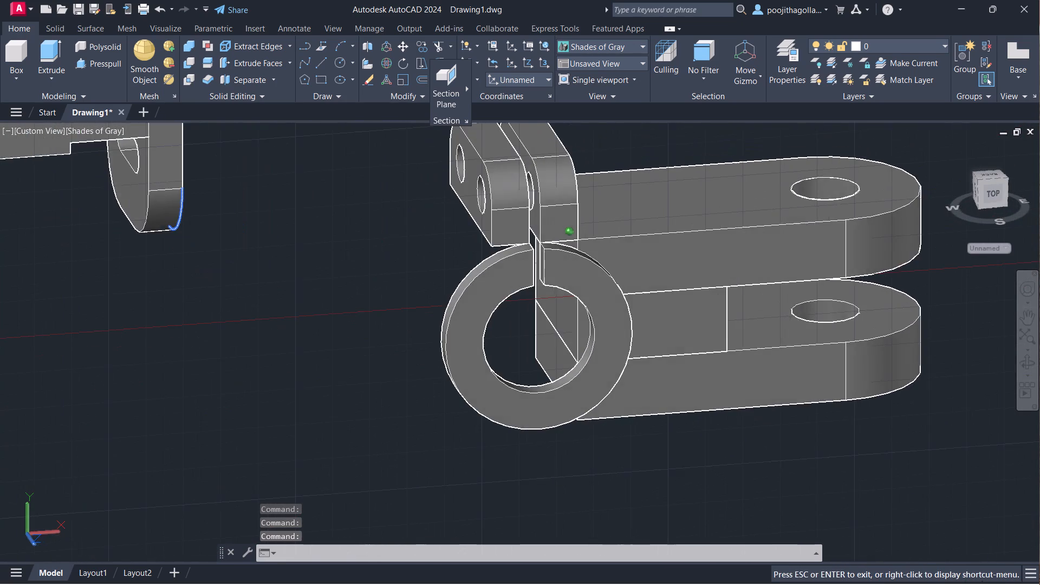
{"action": "middle_click_drag", "start_coordinate": [626, 430], "coordinate": [574, 398], "text": "shift"}
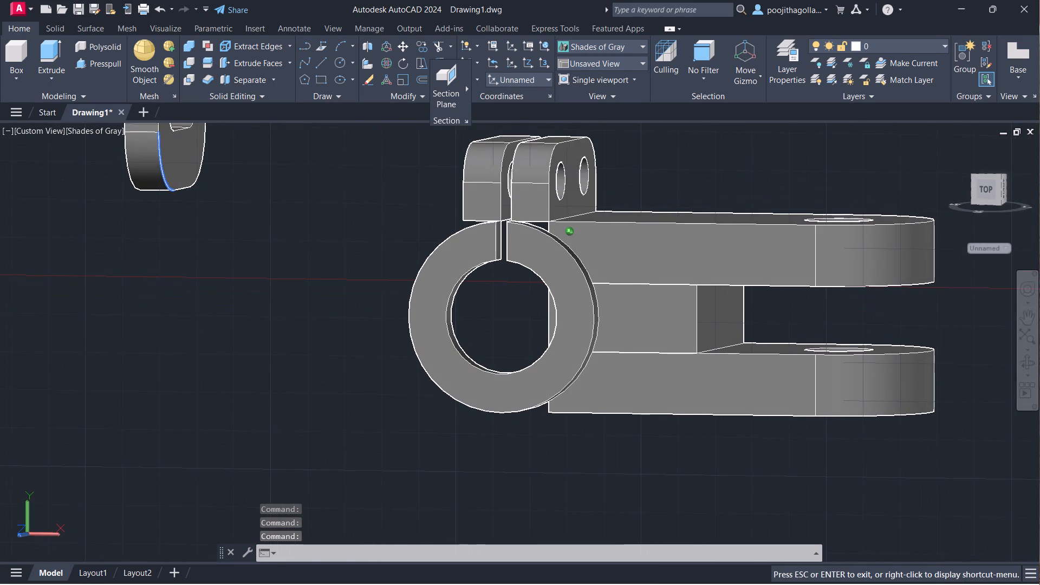
{"action": "middle_click_drag", "start_coordinate": [574, 398], "coordinate": [585, 405], "text": "shift"}
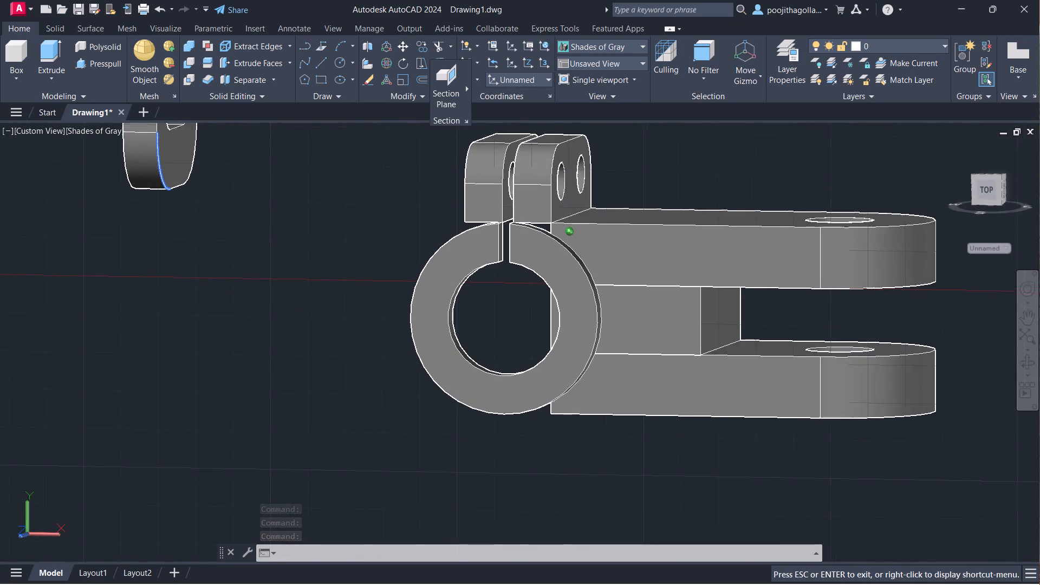
{"action": "middle_click_drag", "start_coordinate": [585, 405], "coordinate": [719, 438], "text": "shift"}
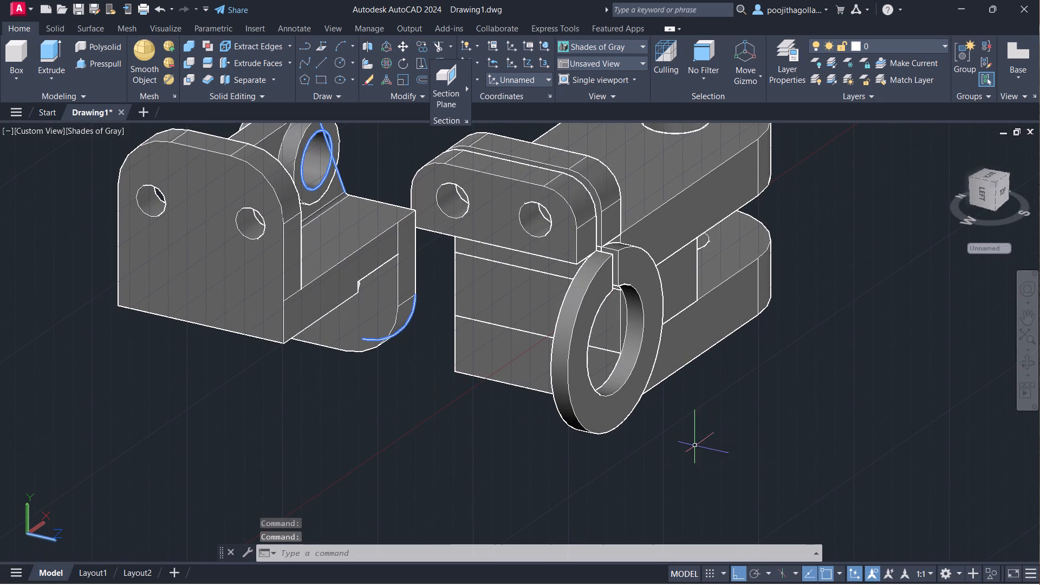
{"action": "middle_click_drag", "start_coordinate": [629, 433], "coordinate": [785, 412], "text": "shift"}
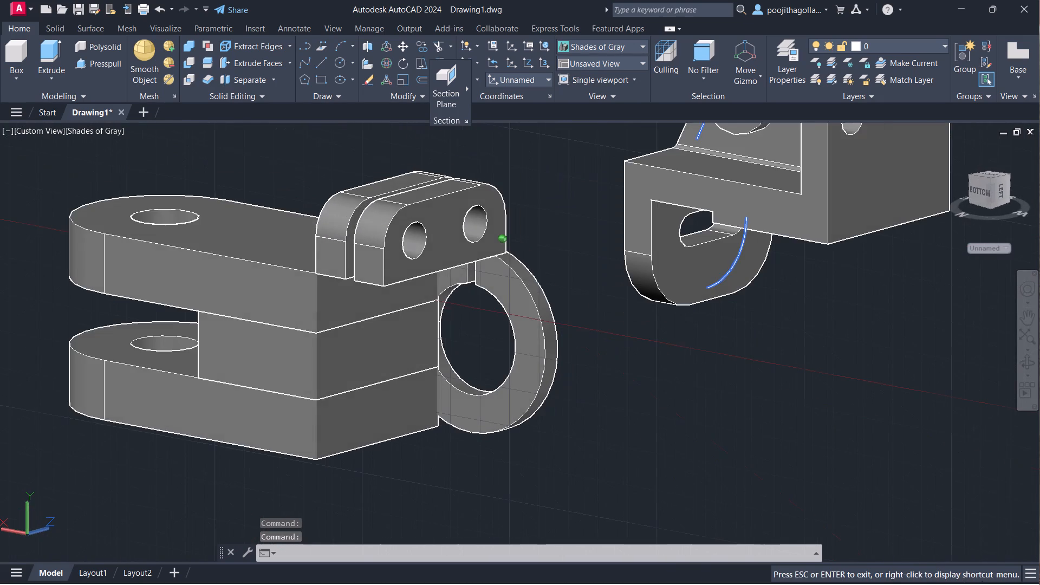
{"action": "middle_click_drag", "start_coordinate": [785, 412], "coordinate": [786, 412], "text": "shift"}
{"action": "left_click", "coordinate": [93, 58]}
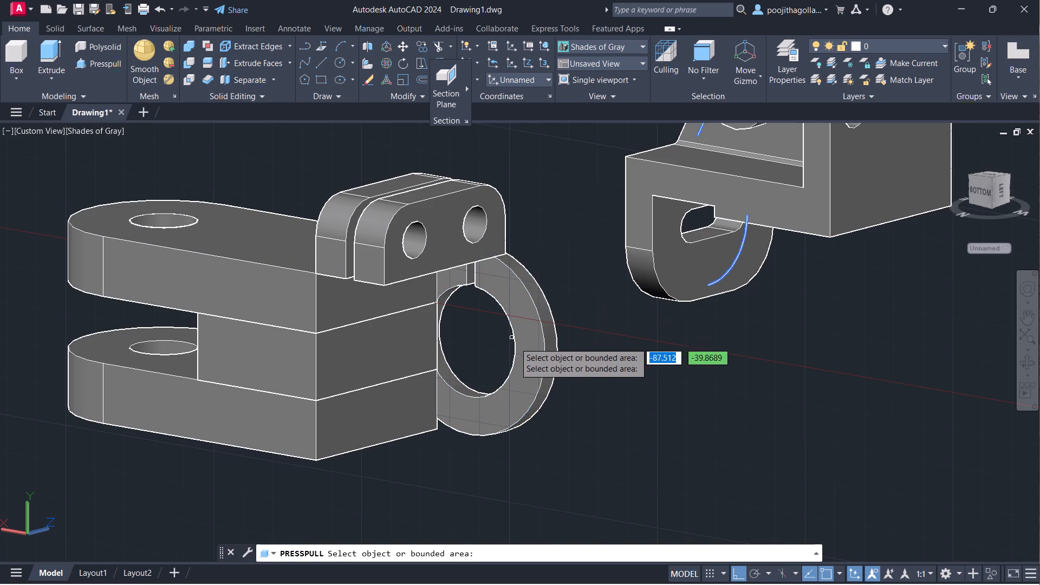
{"action": "key", "text": "Escape"}
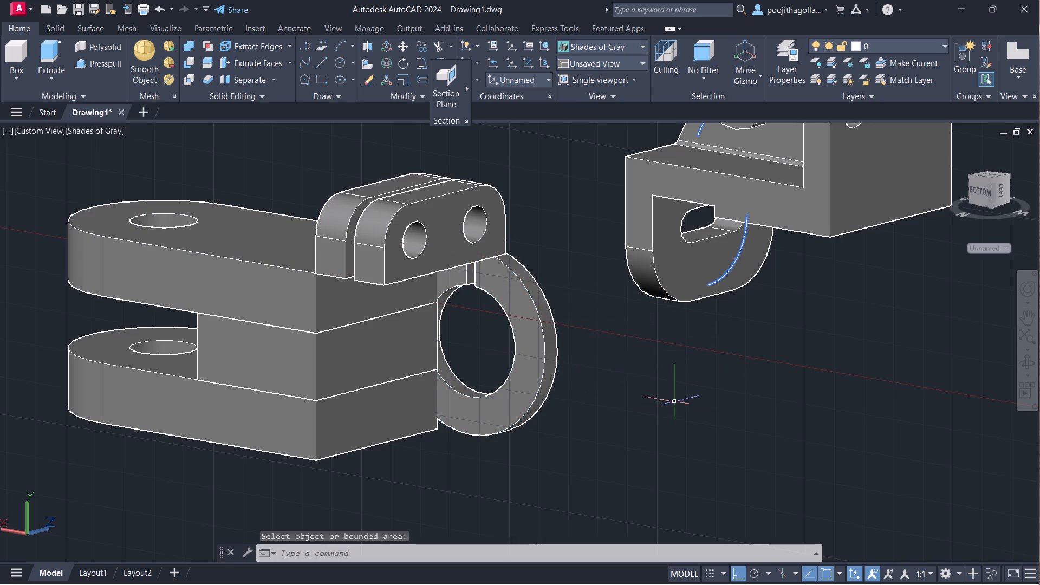
{"action": "middle_click_drag", "start_coordinate": [713, 394], "coordinate": [497, 431], "text": "shift"}
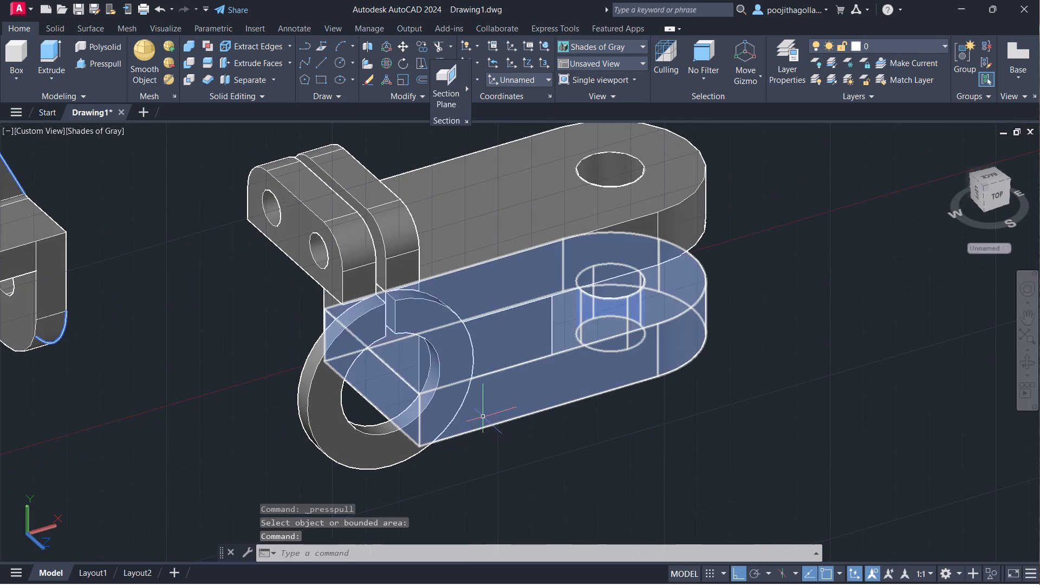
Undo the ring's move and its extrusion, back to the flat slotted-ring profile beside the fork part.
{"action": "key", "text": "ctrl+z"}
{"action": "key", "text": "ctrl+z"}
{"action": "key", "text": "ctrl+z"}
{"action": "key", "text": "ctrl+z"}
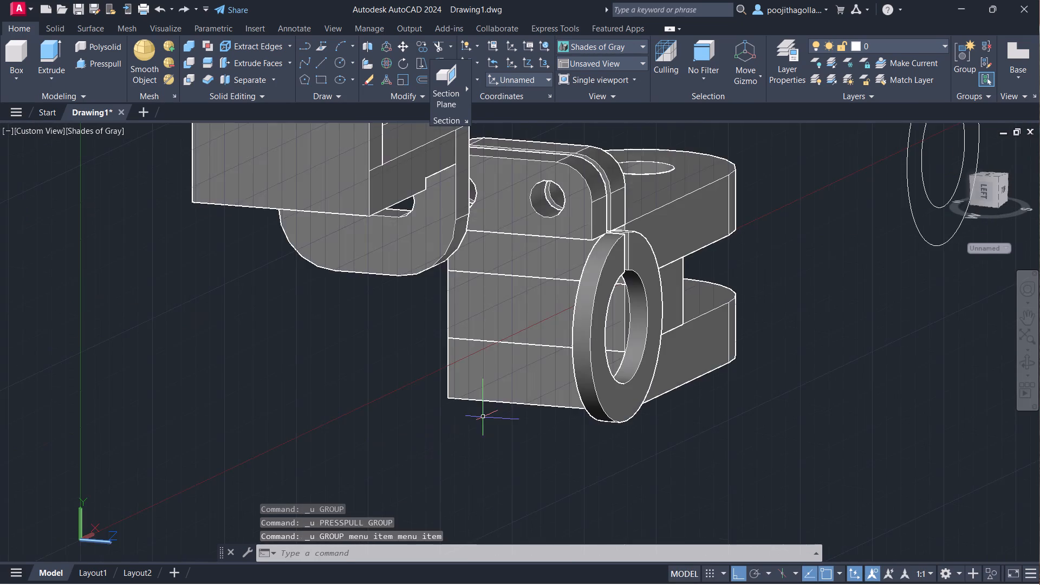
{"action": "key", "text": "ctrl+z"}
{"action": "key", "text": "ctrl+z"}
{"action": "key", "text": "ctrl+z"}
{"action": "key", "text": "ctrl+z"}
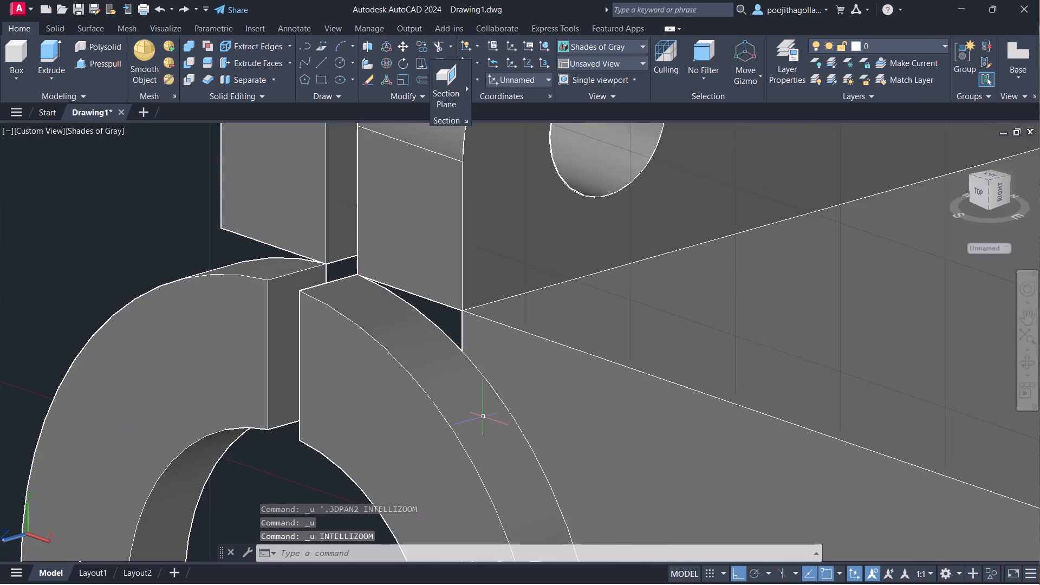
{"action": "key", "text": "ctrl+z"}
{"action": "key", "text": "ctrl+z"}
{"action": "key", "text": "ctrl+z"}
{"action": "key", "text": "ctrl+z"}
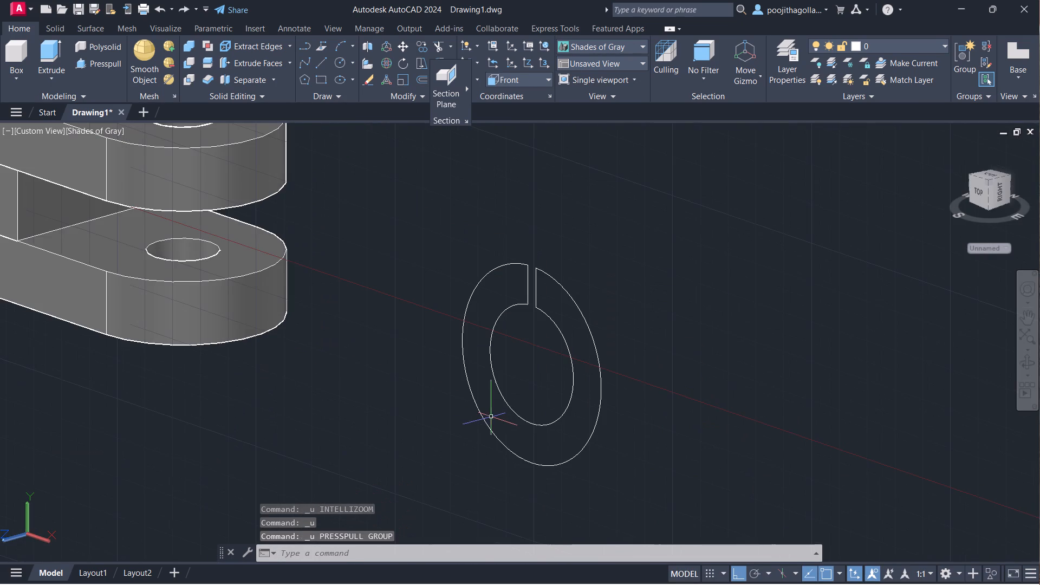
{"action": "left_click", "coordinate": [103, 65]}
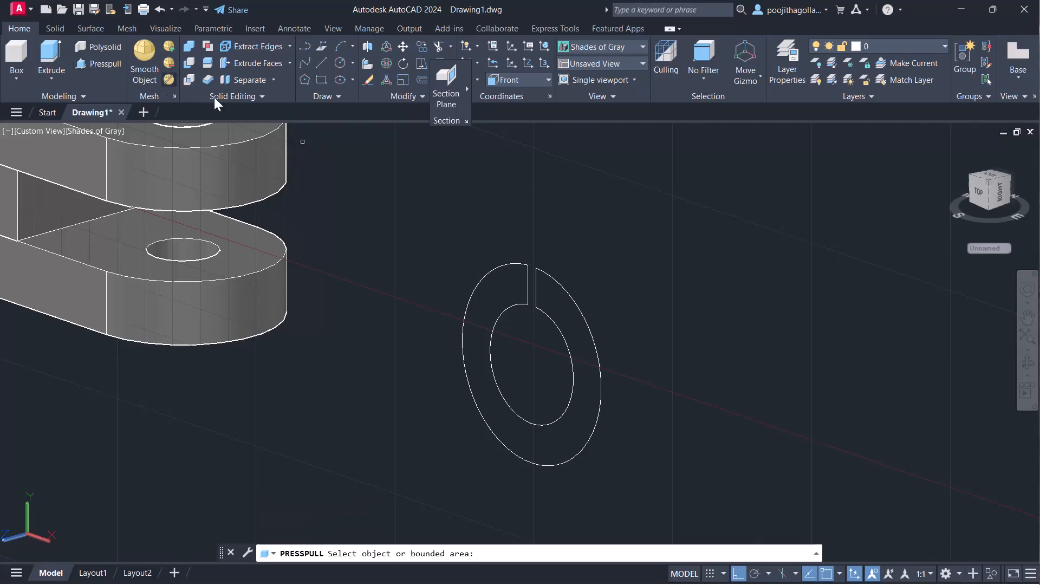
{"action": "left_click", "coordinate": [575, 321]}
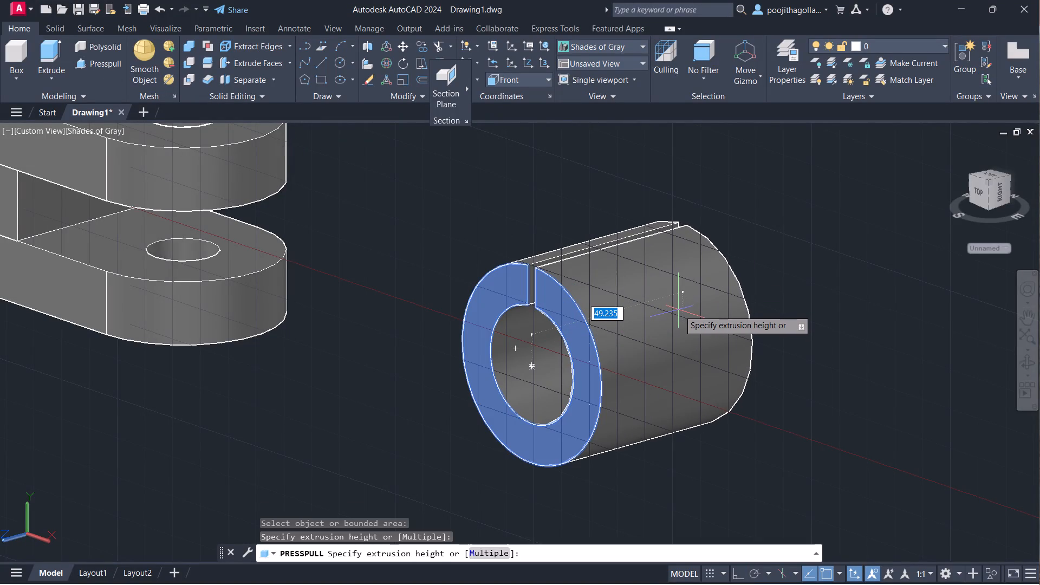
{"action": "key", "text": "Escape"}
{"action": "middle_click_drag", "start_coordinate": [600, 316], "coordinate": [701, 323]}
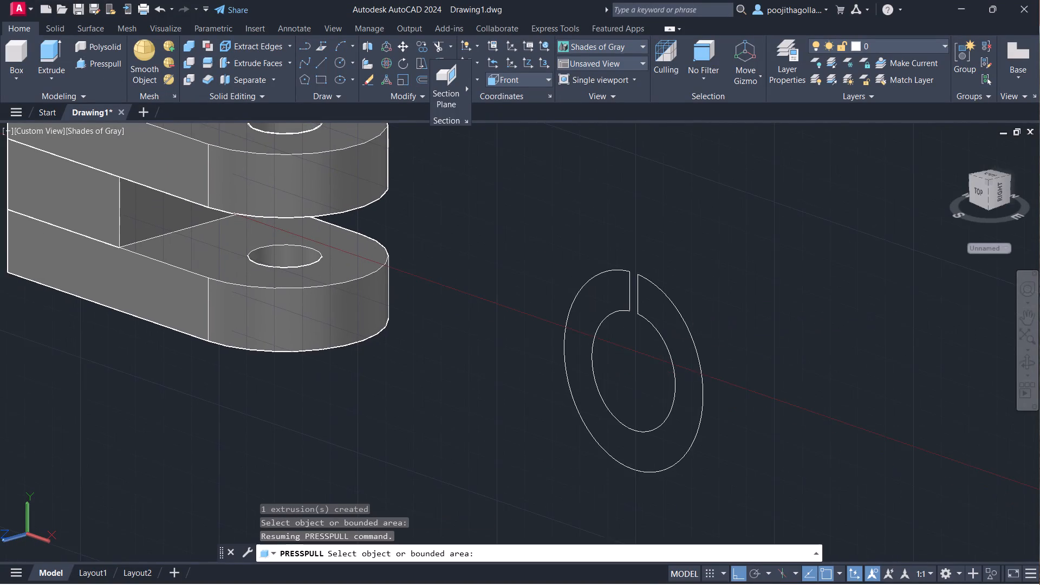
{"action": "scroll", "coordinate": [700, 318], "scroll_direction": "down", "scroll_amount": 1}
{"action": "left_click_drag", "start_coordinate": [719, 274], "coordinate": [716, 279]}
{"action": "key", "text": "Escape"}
Move the flat slotted-ring profile by the top end of its slot line to the two-hole plate's near lower inner corner at the gap.
{"action": "left_click_drag", "start_coordinate": [712, 289], "coordinate": [687, 316]}
{"action": "left_click", "coordinate": [620, 390]}
{"action": "key", "text": "m"}
{"action": "key", "text": "Return"}
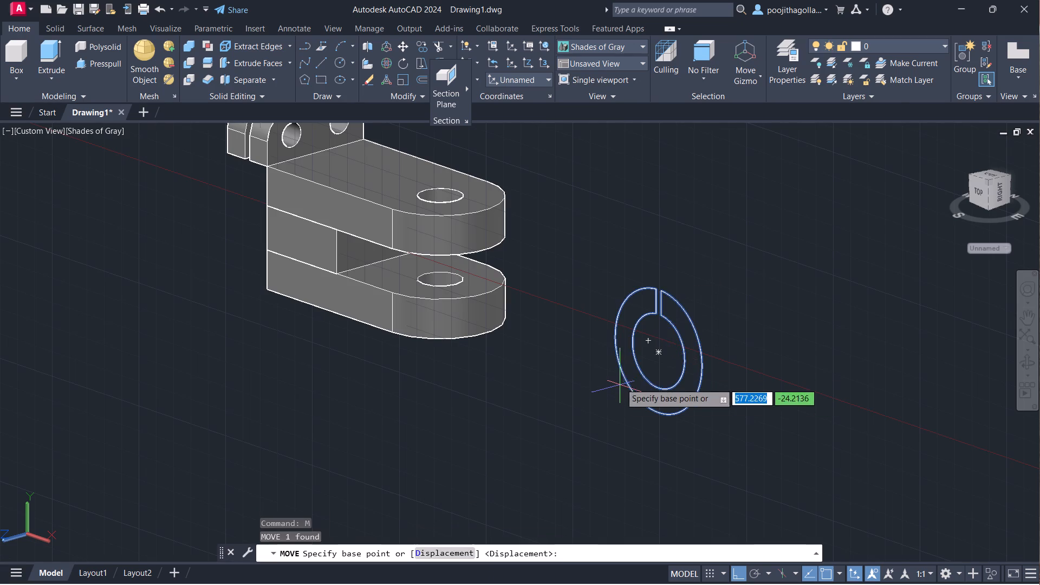
{"action": "left_click", "coordinate": [659, 285]}
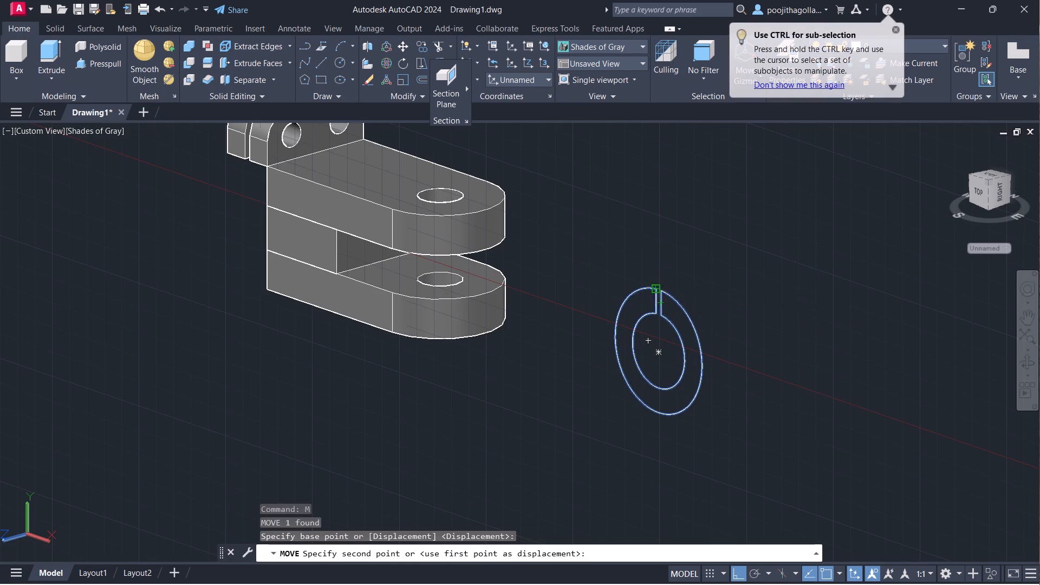
{"action": "scroll", "coordinate": [441, 275], "scroll_direction": "down", "scroll_amount": 2}
{"action": "middle_click_drag", "start_coordinate": [441, 275], "coordinate": [552, 331]}
{"action": "scroll", "coordinate": [486, 311], "scroll_direction": "up", "scroll_amount": 2}
{"action": "middle_click_drag", "start_coordinate": [486, 311], "coordinate": [537, 411]}
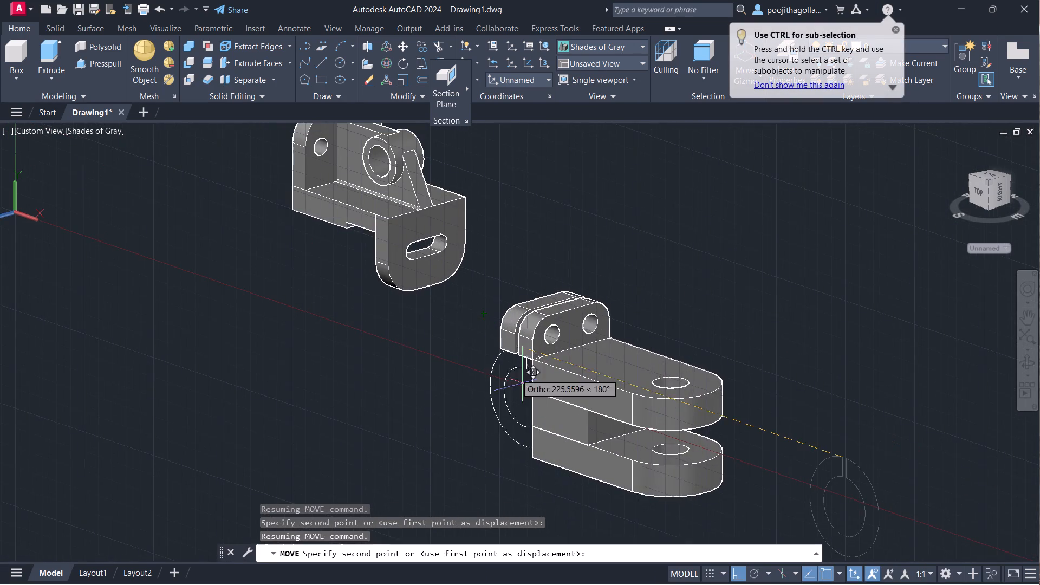
{"action": "scroll", "coordinate": [512, 356], "scroll_direction": "up", "scroll_amount": 7}
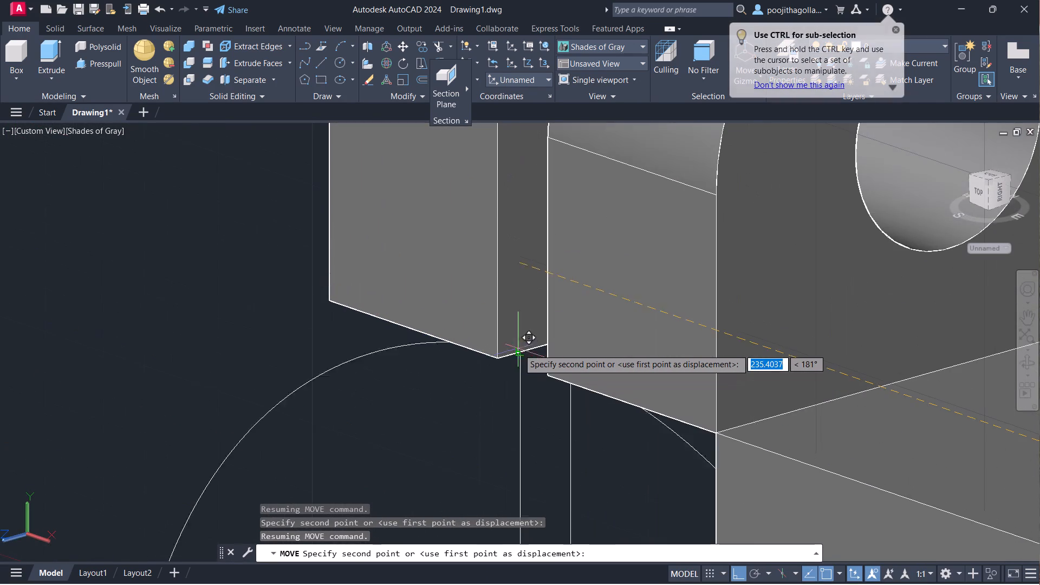
{"action": "left_click", "coordinate": [501, 358]}
{"action": "scroll", "coordinate": [509, 368], "scroll_direction": "down", "scroll_amount": 2}
{"action": "middle_click_drag", "start_coordinate": [535, 380], "coordinate": [539, 345]}
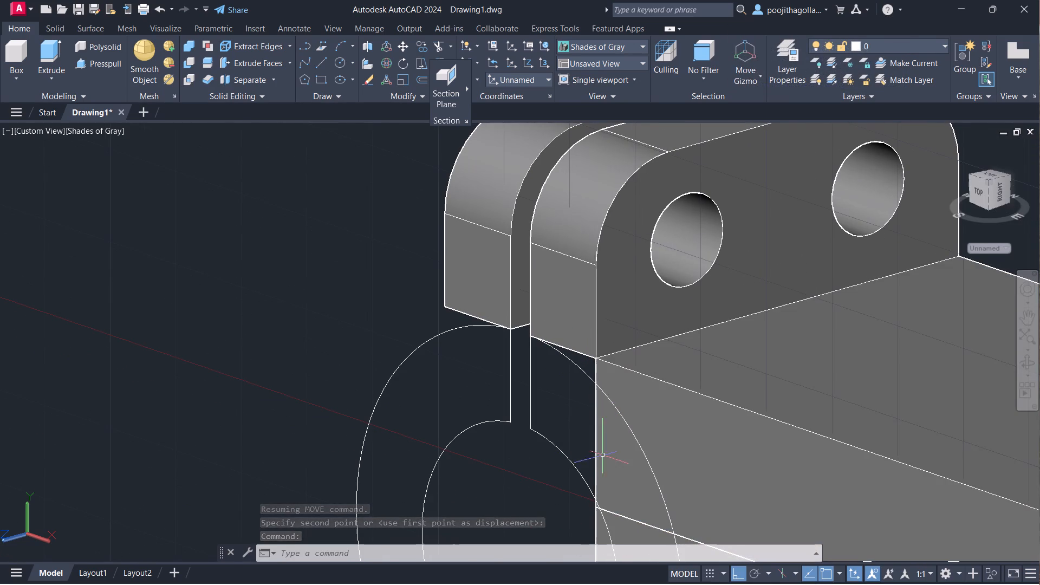
{"action": "middle_click_drag", "start_coordinate": [596, 470], "coordinate": [660, 381]}
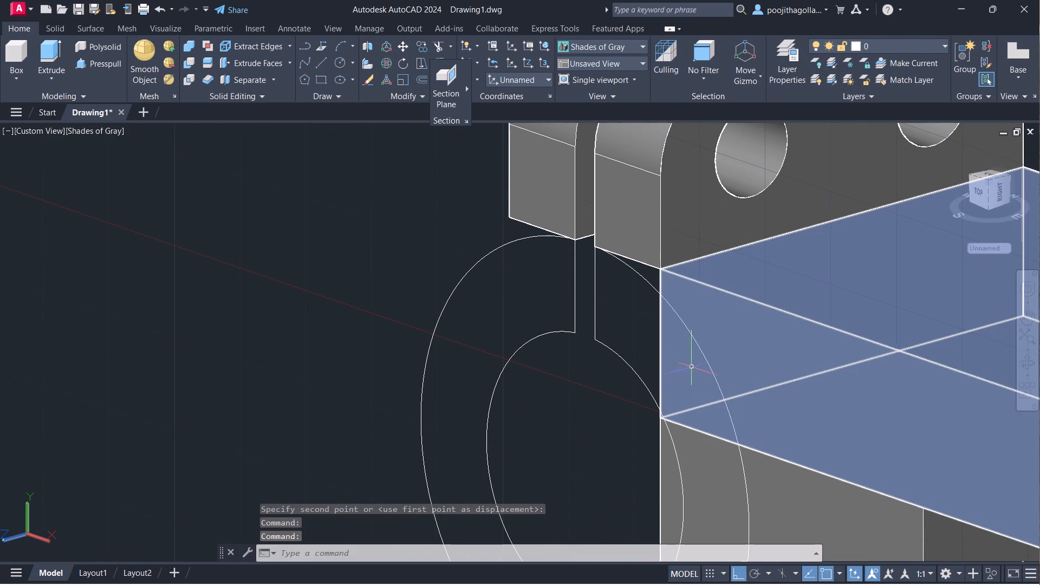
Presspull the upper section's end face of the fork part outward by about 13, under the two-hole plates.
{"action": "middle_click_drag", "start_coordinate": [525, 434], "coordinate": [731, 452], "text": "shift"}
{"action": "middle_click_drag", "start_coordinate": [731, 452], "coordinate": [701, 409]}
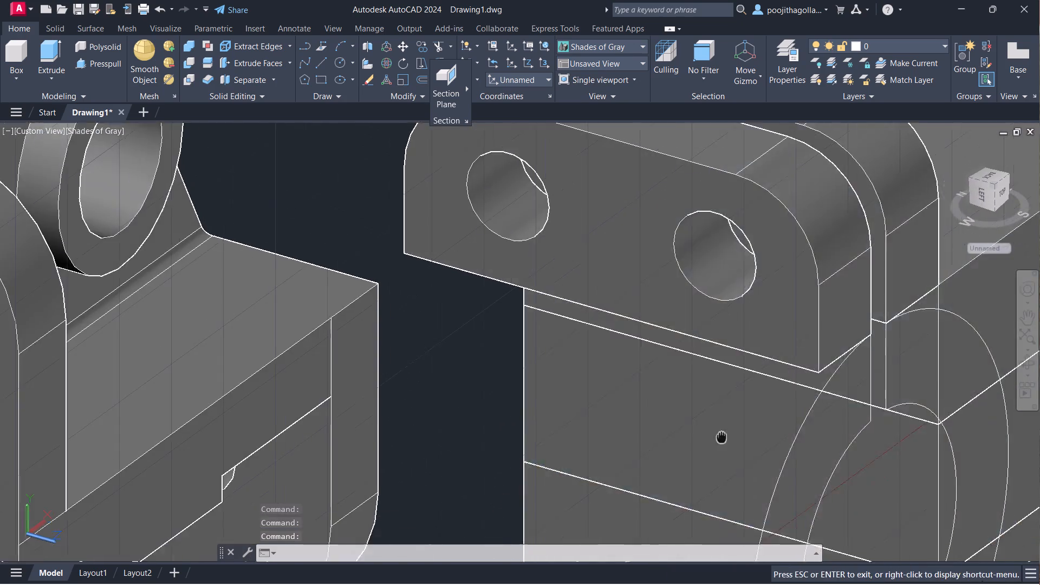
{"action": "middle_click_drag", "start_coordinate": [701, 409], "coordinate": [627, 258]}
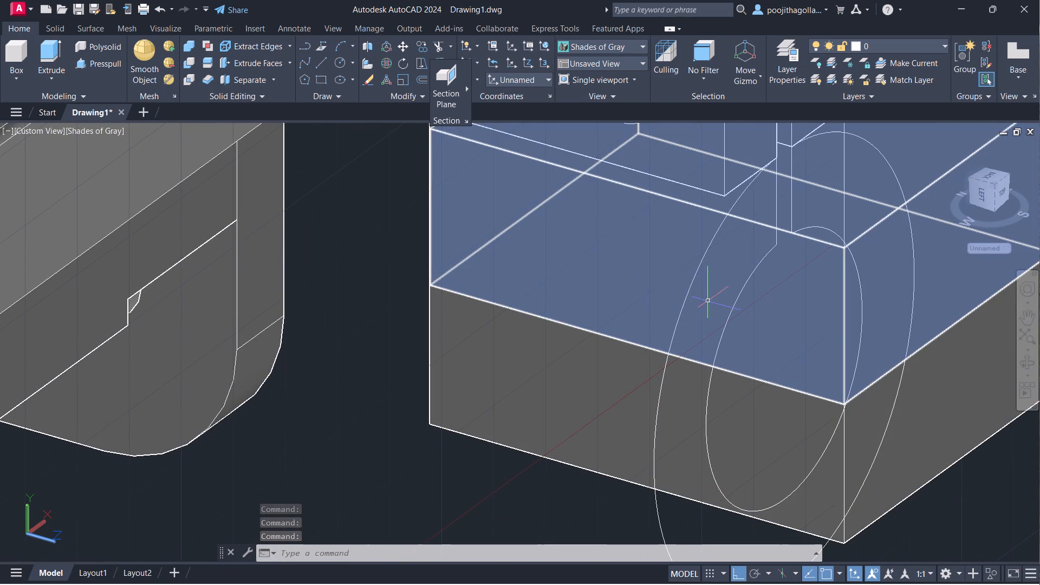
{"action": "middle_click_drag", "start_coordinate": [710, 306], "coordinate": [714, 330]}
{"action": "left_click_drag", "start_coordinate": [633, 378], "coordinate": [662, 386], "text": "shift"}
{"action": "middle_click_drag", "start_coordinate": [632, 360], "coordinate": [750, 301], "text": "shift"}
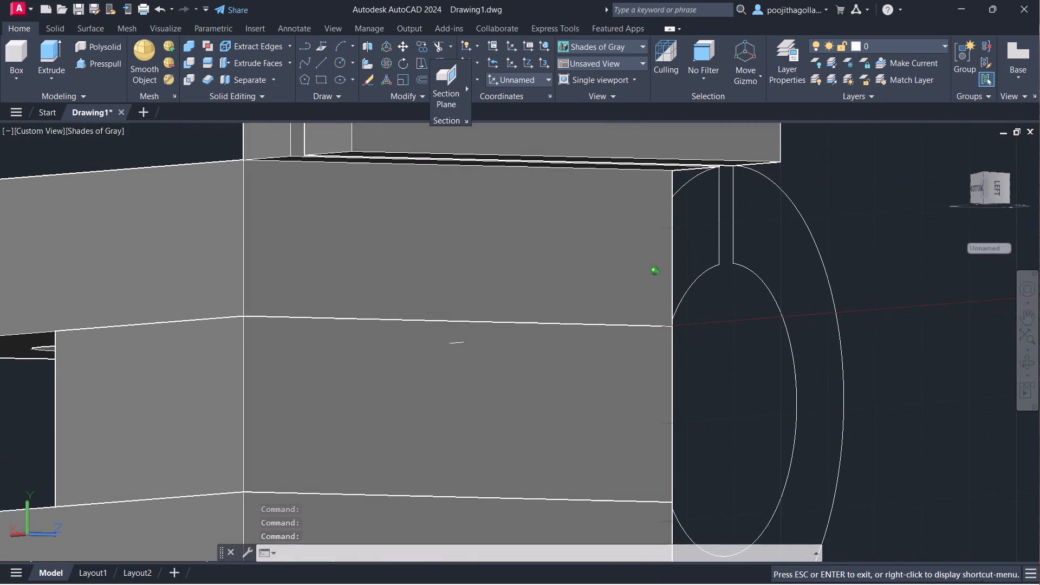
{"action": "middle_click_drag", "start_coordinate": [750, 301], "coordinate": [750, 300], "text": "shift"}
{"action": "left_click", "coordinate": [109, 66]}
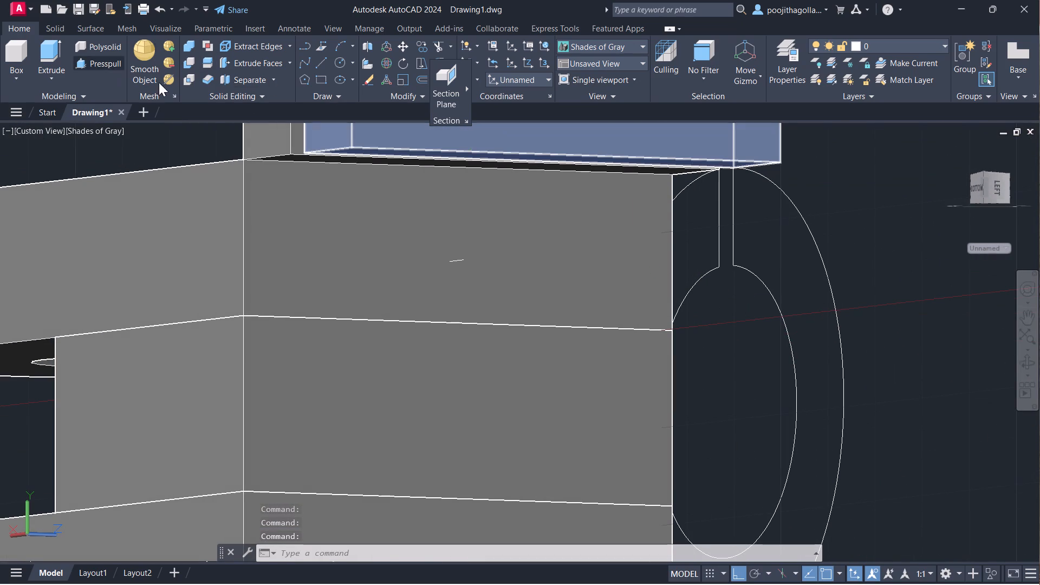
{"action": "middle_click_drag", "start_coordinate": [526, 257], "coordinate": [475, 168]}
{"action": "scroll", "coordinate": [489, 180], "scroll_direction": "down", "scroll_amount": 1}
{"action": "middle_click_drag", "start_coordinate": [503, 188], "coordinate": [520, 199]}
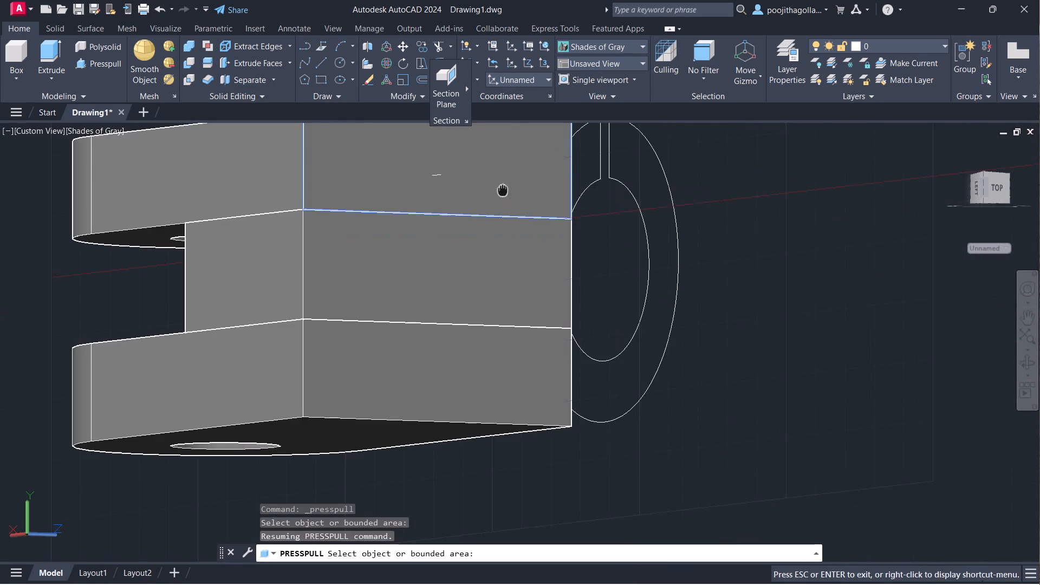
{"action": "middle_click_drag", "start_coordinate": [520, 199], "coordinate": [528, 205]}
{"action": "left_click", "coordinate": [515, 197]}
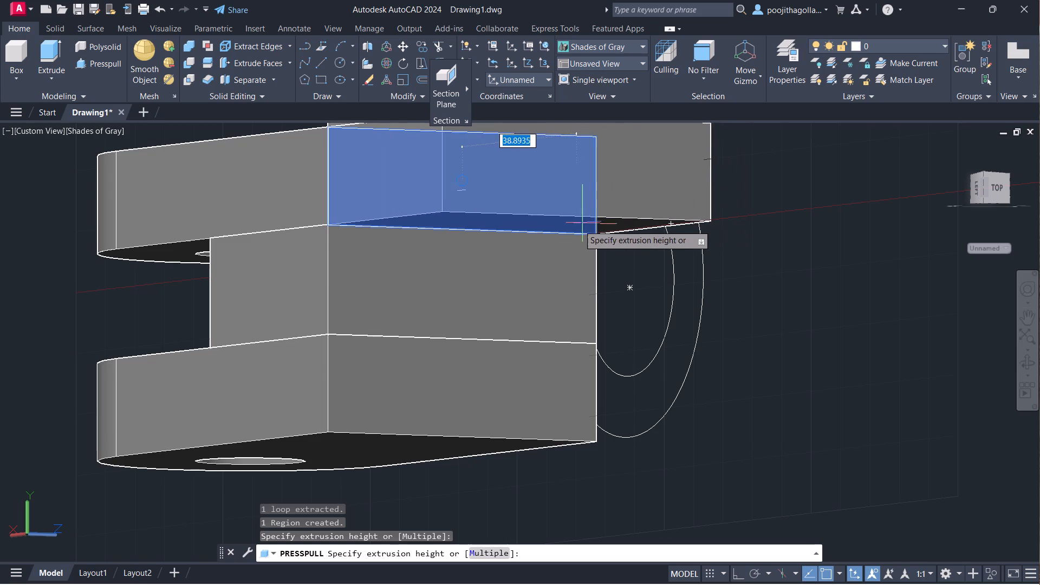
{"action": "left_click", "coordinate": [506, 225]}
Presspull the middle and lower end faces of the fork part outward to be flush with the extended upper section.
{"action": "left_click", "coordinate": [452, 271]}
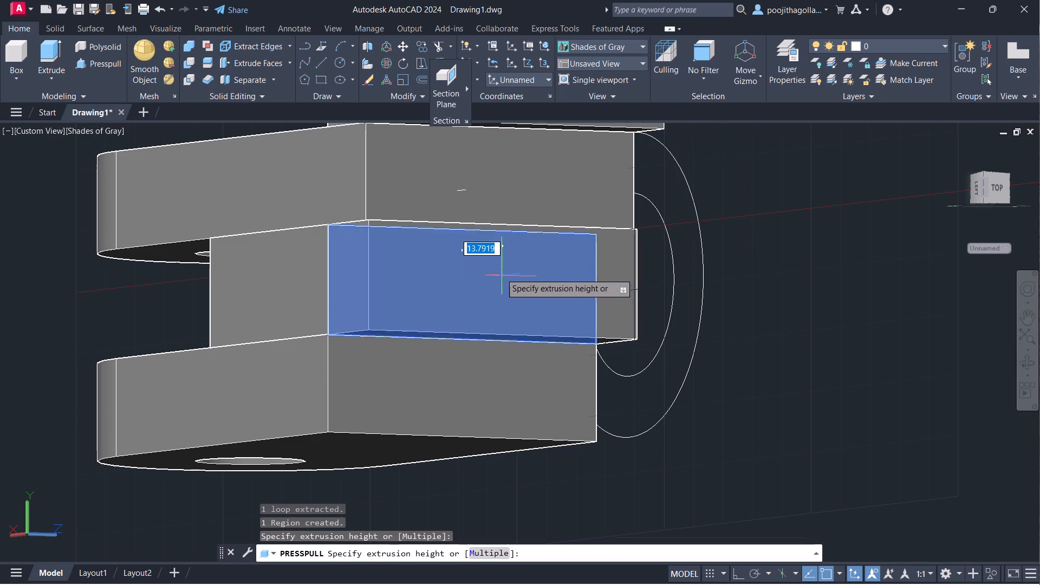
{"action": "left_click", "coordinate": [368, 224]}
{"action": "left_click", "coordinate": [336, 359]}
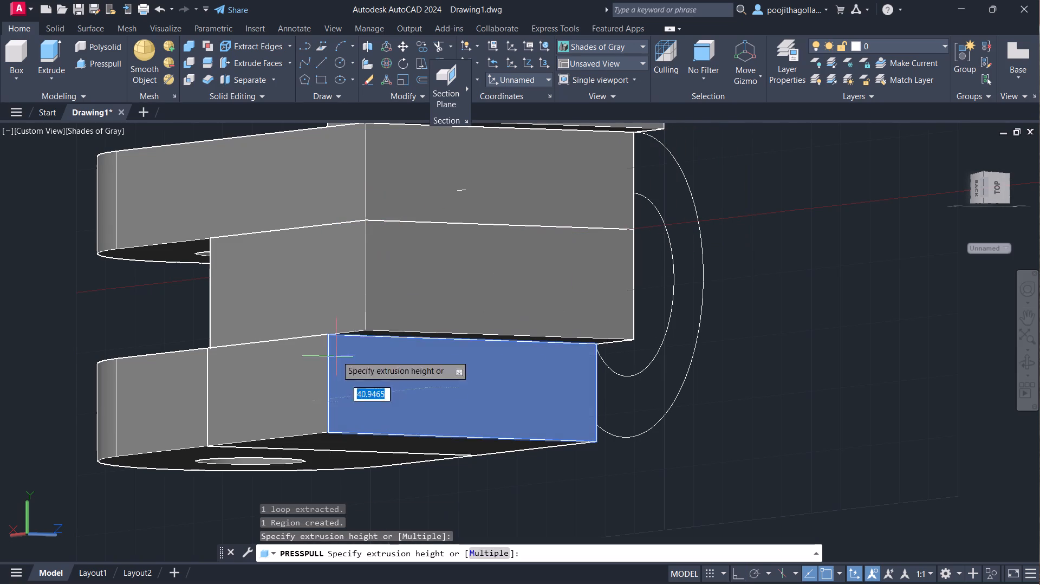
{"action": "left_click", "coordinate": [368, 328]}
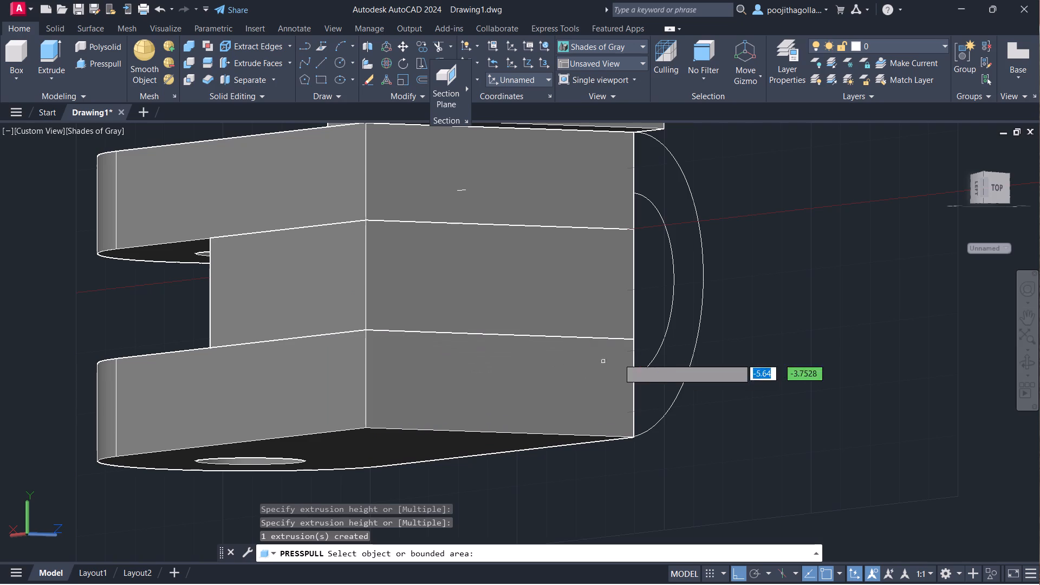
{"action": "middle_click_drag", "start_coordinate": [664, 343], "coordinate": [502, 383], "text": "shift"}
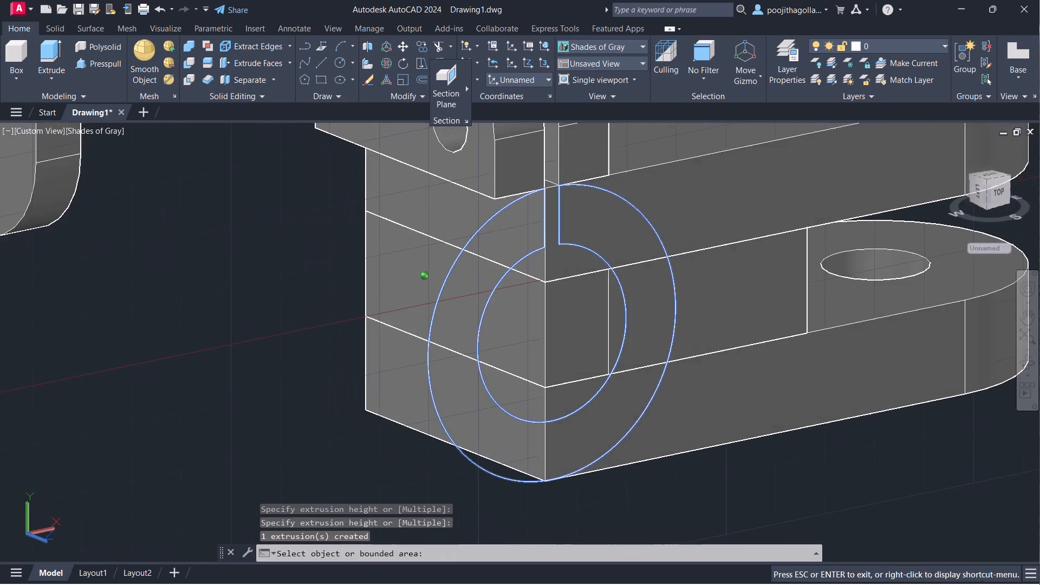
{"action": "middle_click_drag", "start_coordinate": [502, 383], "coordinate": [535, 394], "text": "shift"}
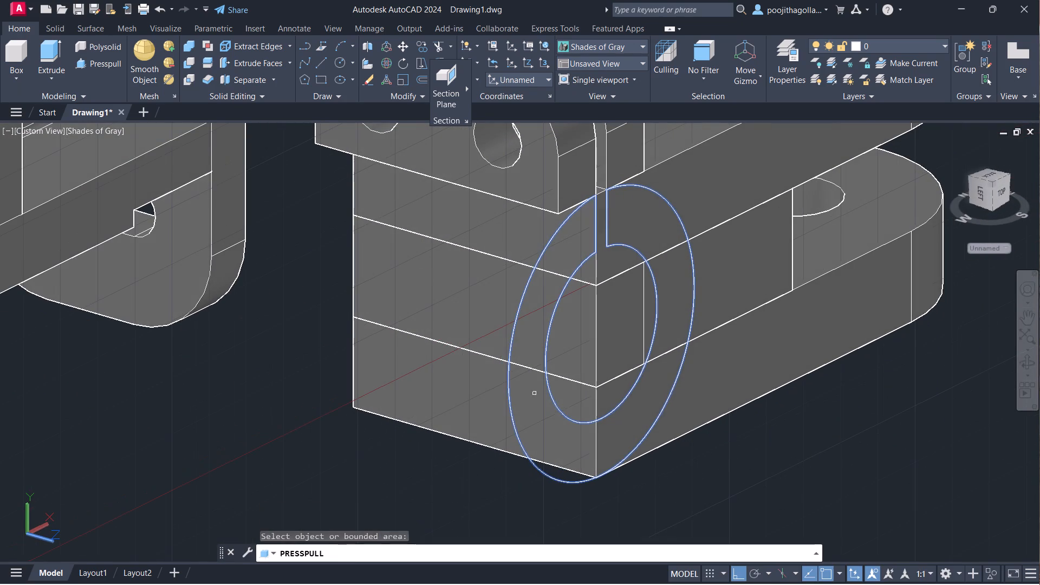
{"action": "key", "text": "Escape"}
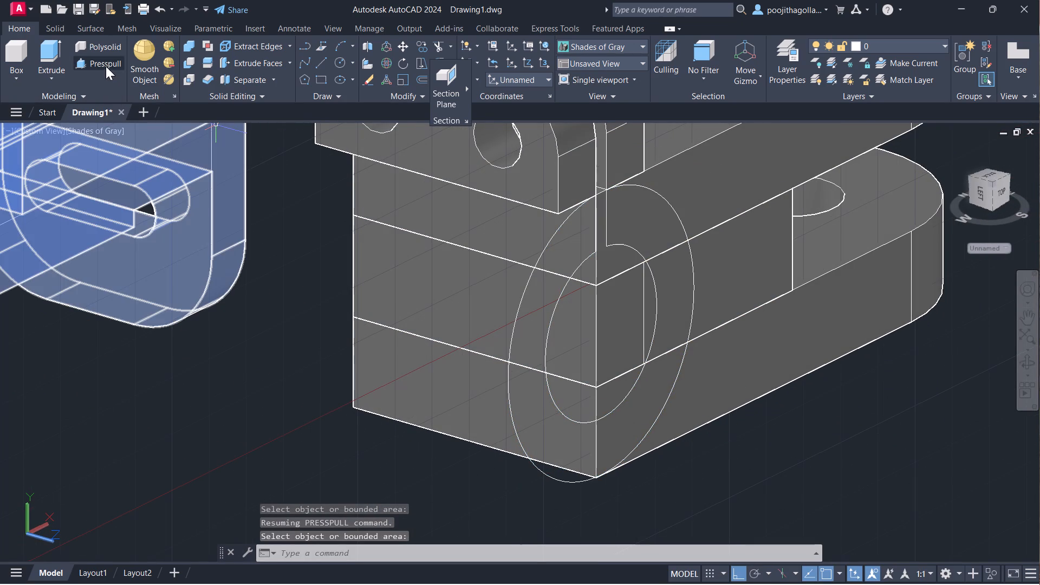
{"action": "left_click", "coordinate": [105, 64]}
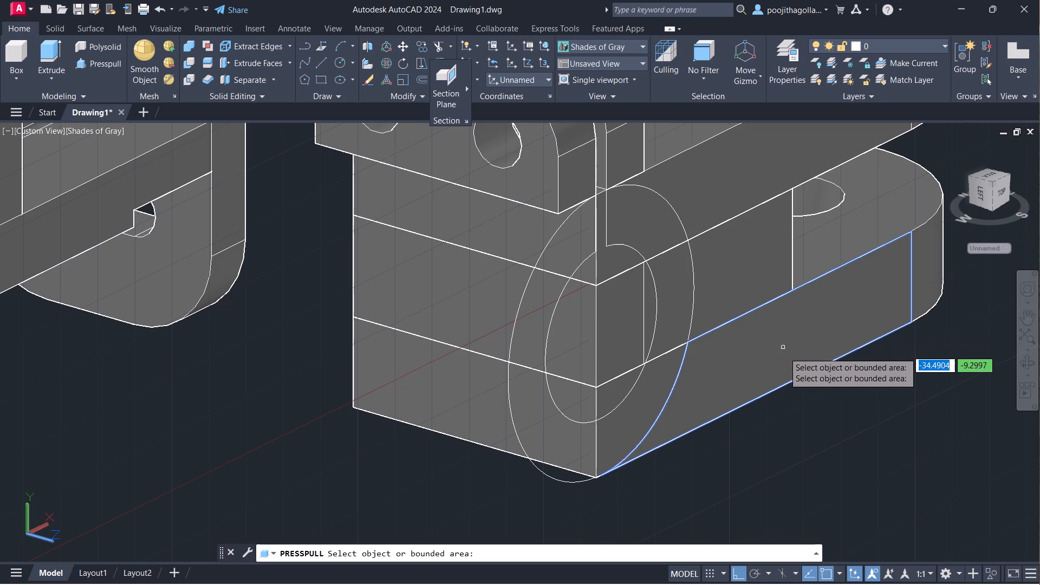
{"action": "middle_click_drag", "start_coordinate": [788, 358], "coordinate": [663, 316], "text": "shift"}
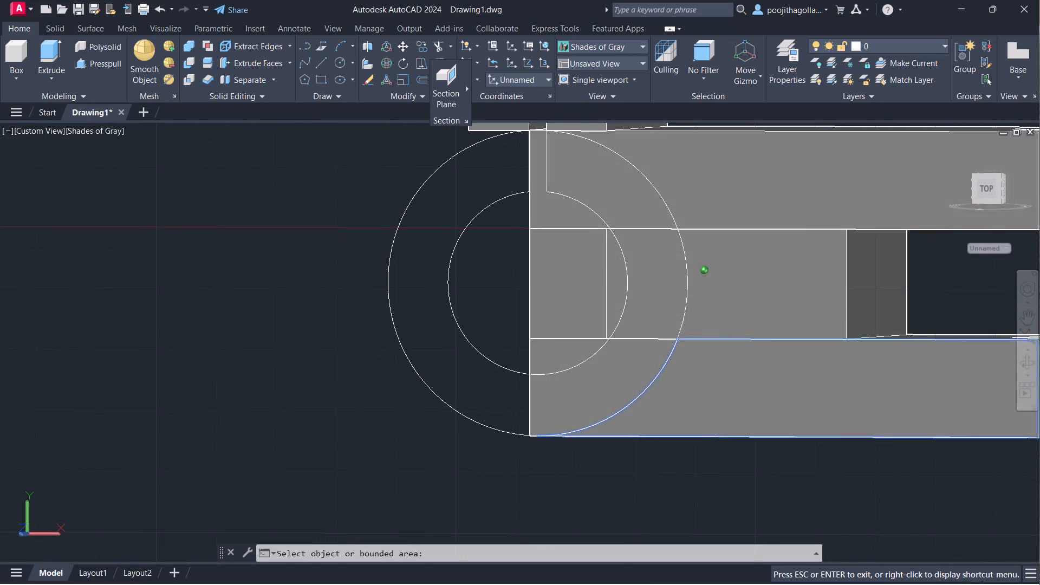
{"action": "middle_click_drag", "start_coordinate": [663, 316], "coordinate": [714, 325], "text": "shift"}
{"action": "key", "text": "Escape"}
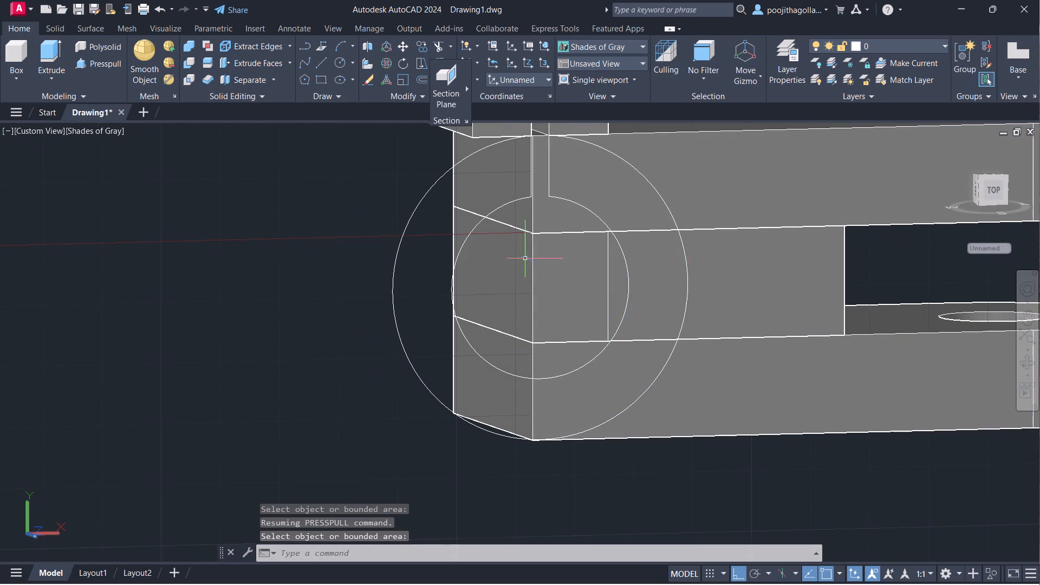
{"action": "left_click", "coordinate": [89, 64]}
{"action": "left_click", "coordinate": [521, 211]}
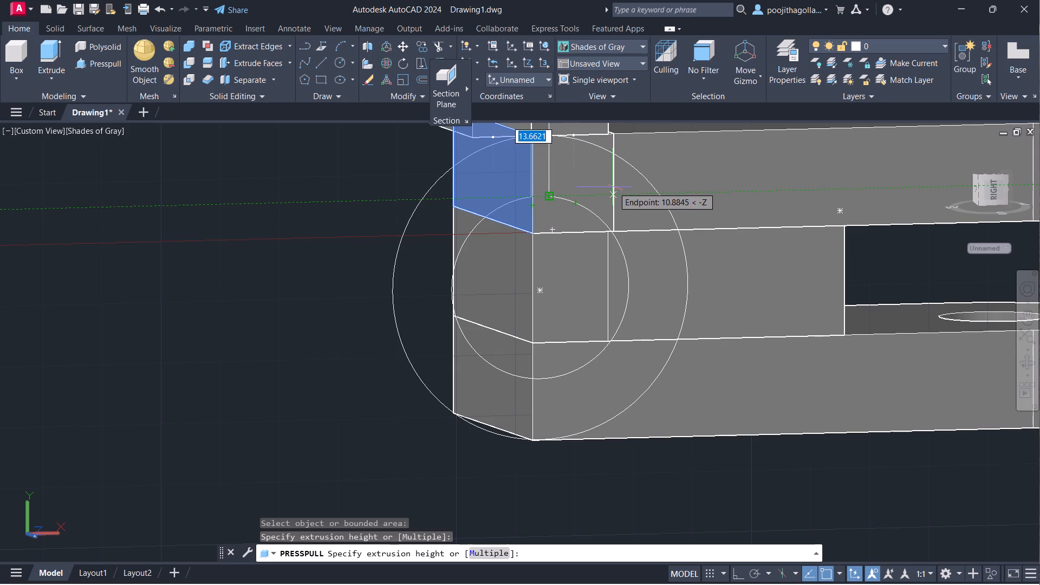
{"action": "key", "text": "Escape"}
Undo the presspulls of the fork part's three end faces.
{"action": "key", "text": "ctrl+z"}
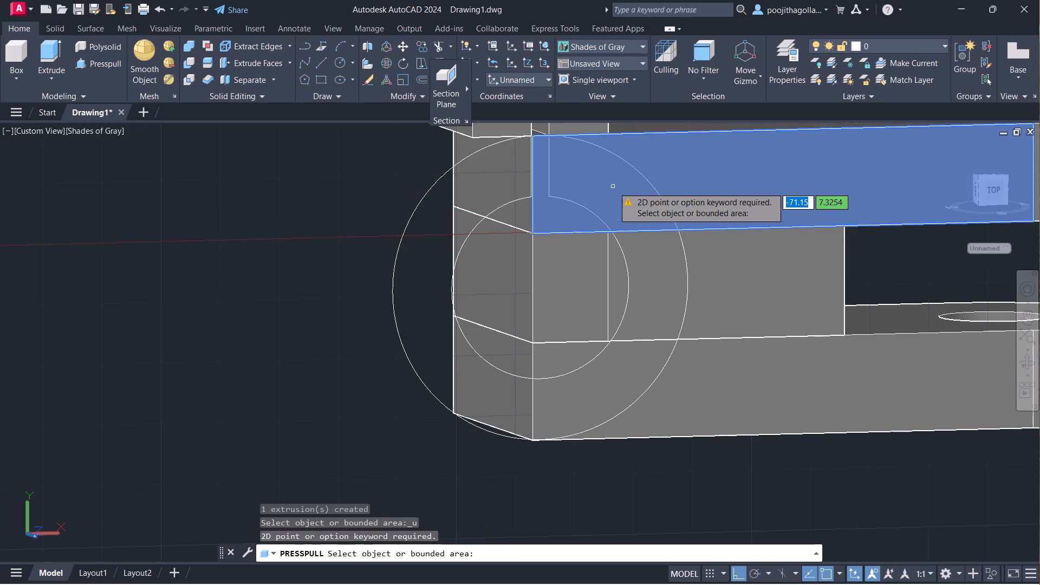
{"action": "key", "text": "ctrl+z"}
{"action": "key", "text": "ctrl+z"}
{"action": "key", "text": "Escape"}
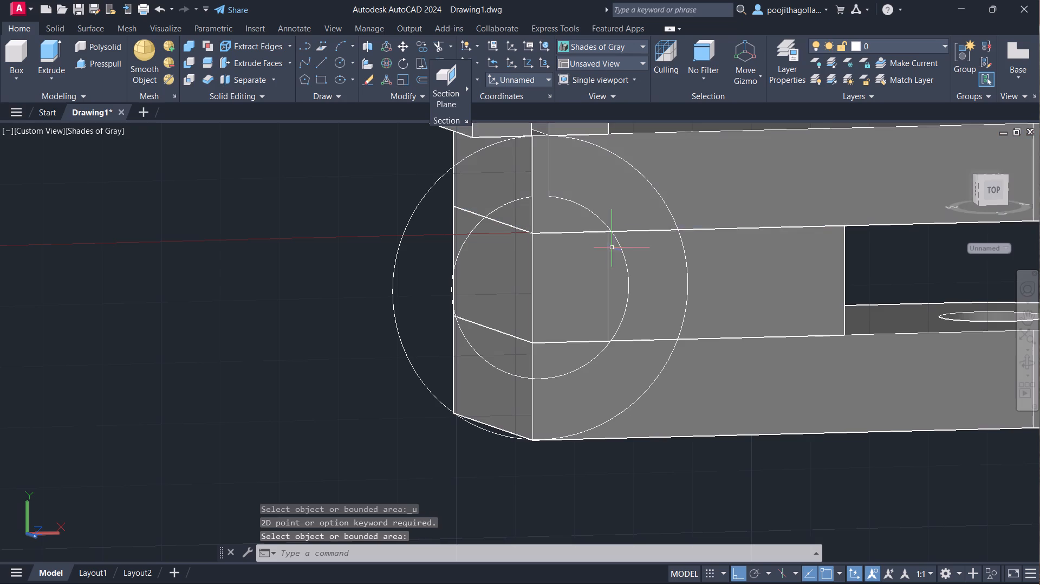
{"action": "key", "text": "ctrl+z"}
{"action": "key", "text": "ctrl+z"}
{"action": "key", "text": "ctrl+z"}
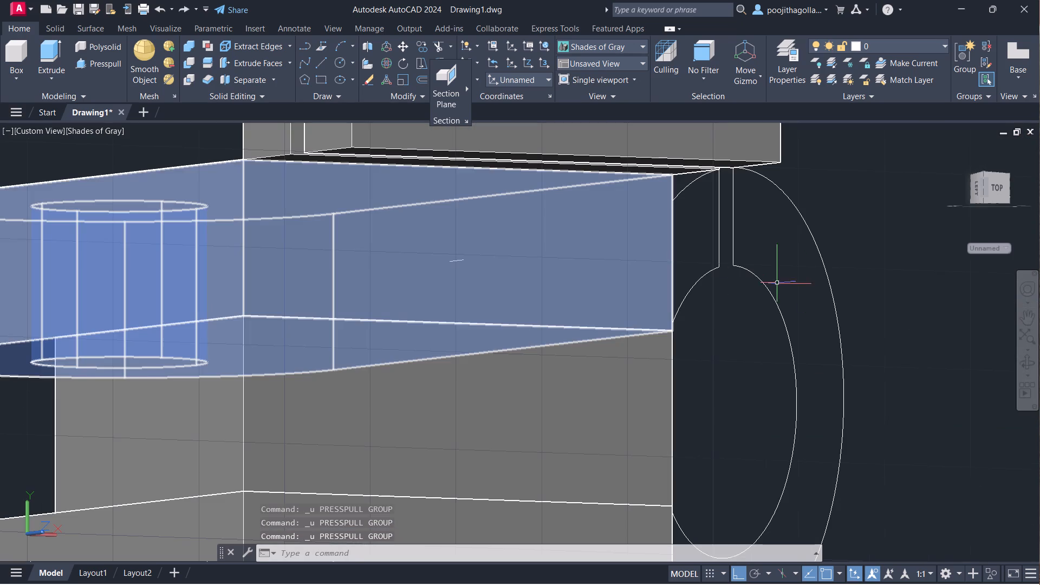
Examine from several sides how the flat slotted-ring profile lies against the fork part's end and the two-hole plates.
{"action": "left_click", "coordinate": [1026, 362]}
{"action": "left_click_drag", "start_coordinate": [967, 326], "coordinate": [859, 337]}
{"action": "scroll", "coordinate": [920, 312], "scroll_direction": "down", "scroll_amount": 2}
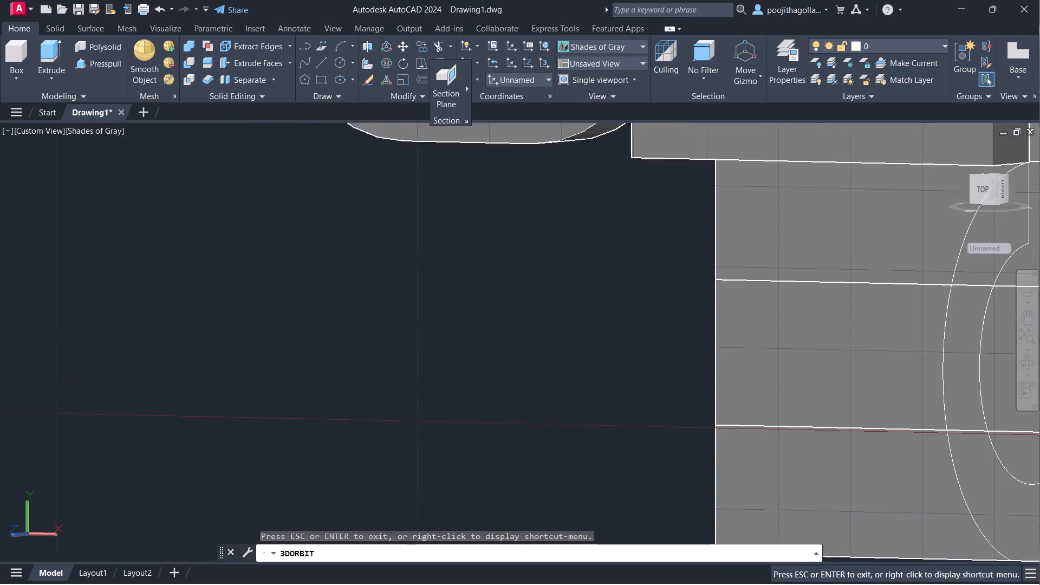
{"action": "scroll", "coordinate": [924, 316], "scroll_direction": "down", "scroll_amount": 2}
{"action": "middle_click_drag", "start_coordinate": [942, 310], "coordinate": [825, 270]}
{"action": "left_click_drag", "start_coordinate": [781, 335], "coordinate": [700, 317]}
{"action": "scroll", "coordinate": [827, 305], "scroll_direction": "down", "scroll_amount": 1}
{"action": "middle_click_drag", "start_coordinate": [822, 316], "coordinate": [814, 343]}
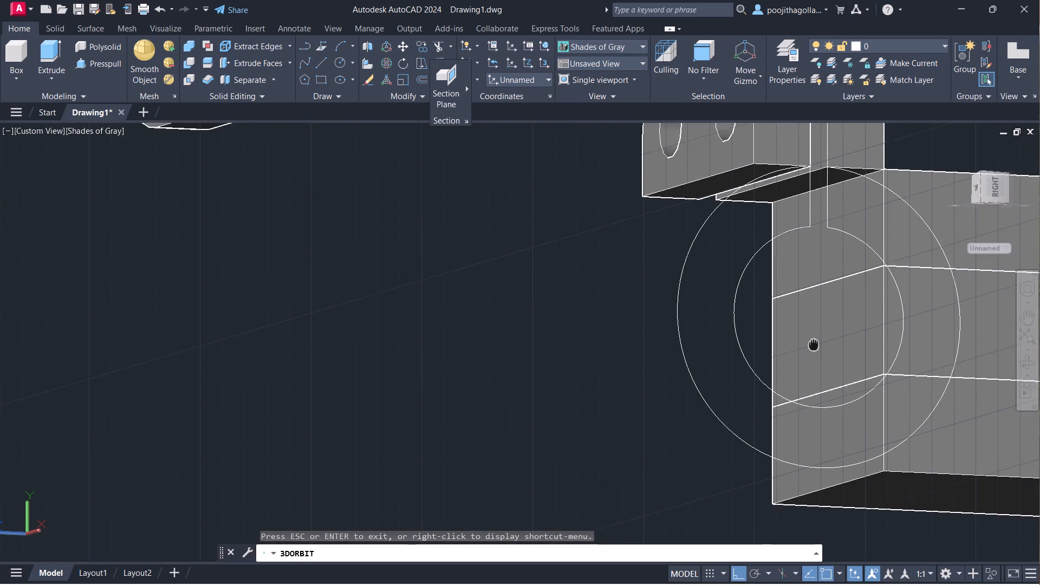
{"action": "left_click_drag", "start_coordinate": [809, 318], "coordinate": [809, 357]}
{"action": "middle_click_drag", "start_coordinate": [858, 344], "coordinate": [687, 310]}
{"action": "scroll", "coordinate": [682, 308], "scroll_direction": "up", "scroll_amount": 1}
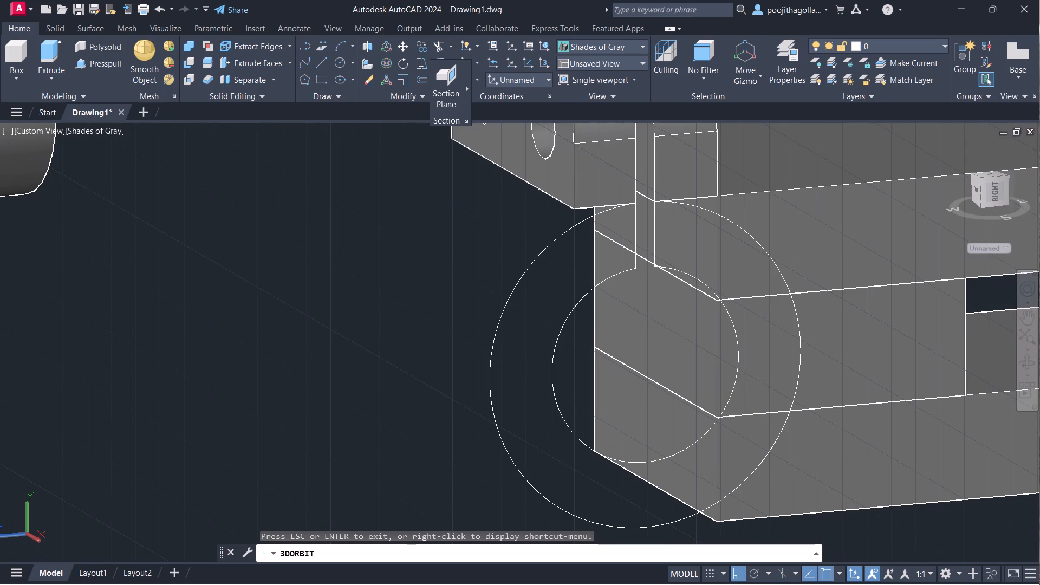
{"action": "key", "text": "Escape"}
Presspull the flat slotted-ring profile into a solid along the fork part's end face, up to that face's opposite vertical edge.
{"action": "left_click", "coordinate": [110, 61]}
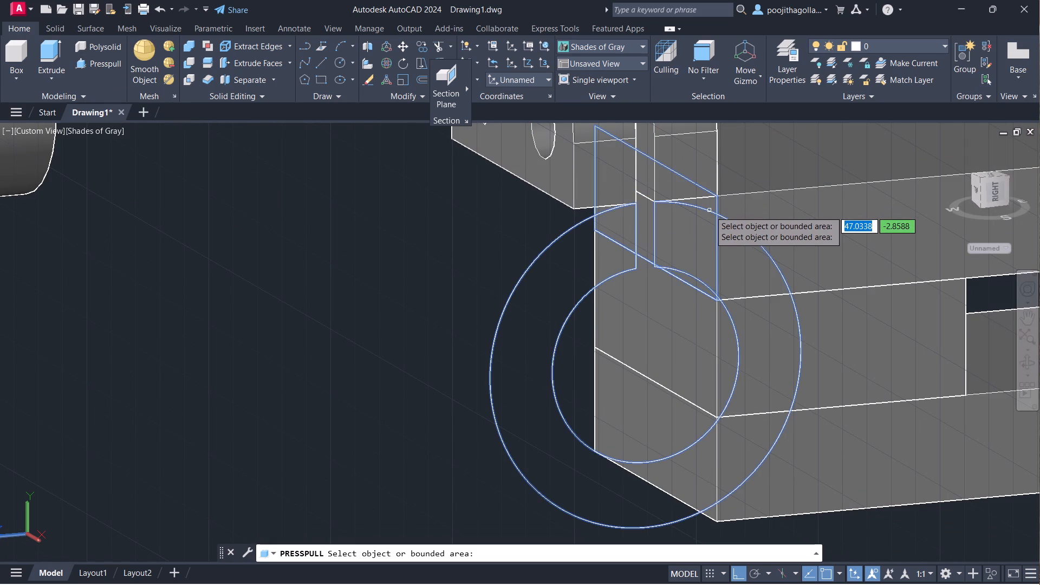
{"action": "key", "text": "Escape"}
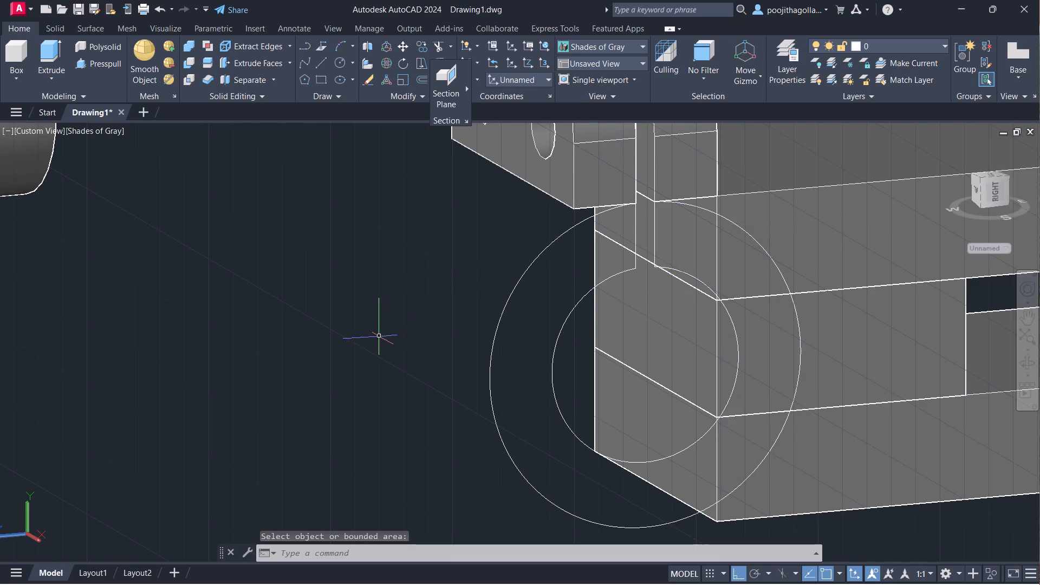
{"action": "middle_click_drag", "start_coordinate": [375, 338], "coordinate": [573, 334], "text": "shift"}
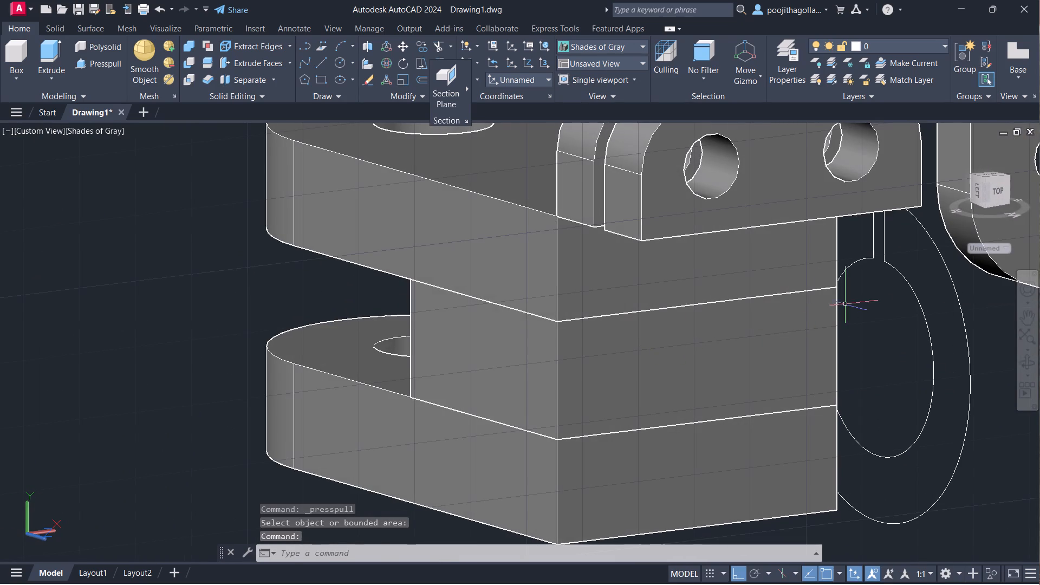
{"action": "left_click", "coordinate": [92, 63]}
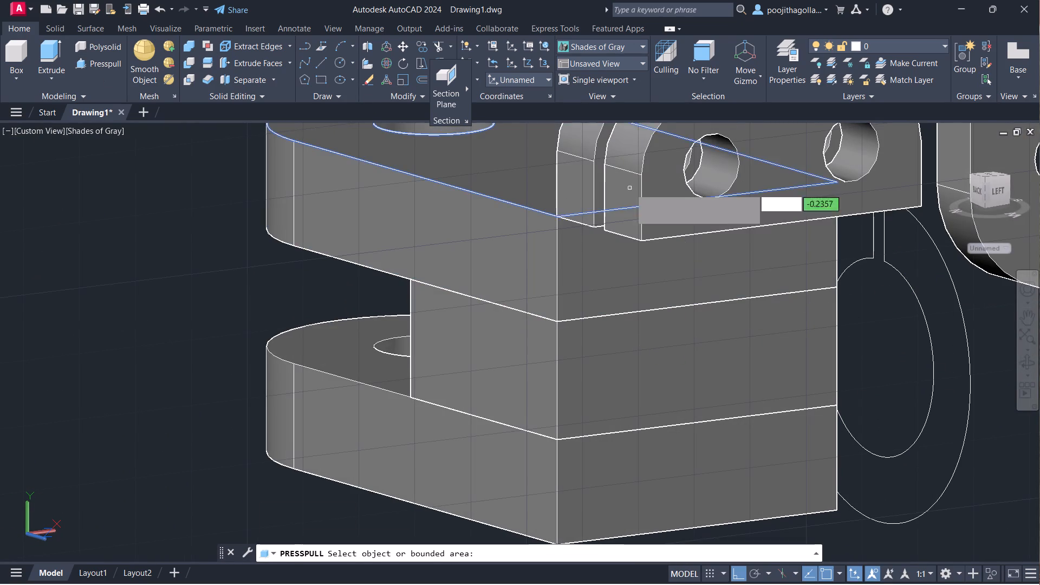
{"action": "left_click", "coordinate": [920, 305]}
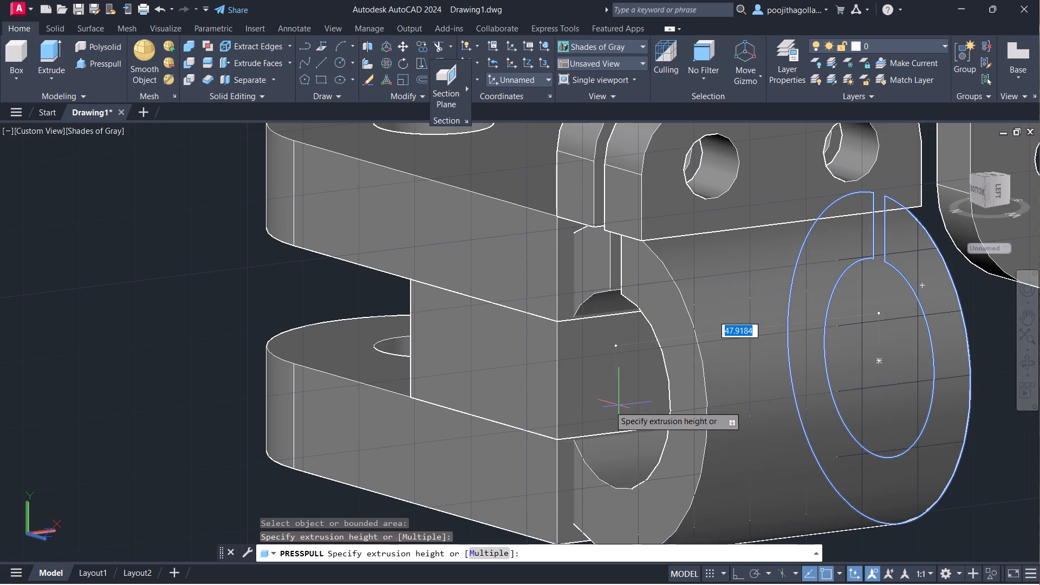
{"action": "left_click", "coordinate": [557, 440]}
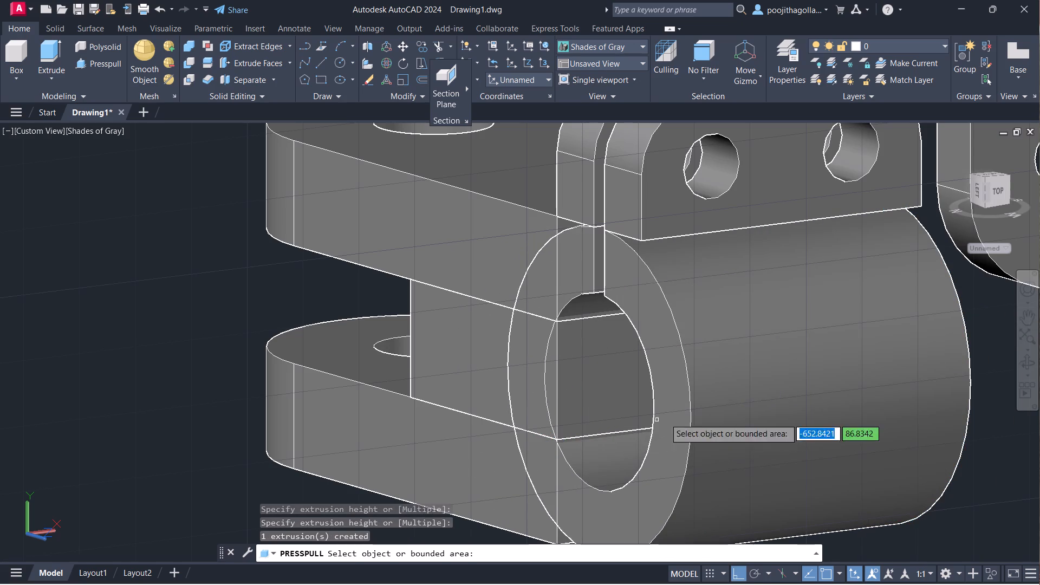
Examine from several sides how the slotted ring solid meets the fork part's end and the two-hole plates.
{"action": "middle_click_drag", "start_coordinate": [711, 407], "coordinate": [573, 382]}
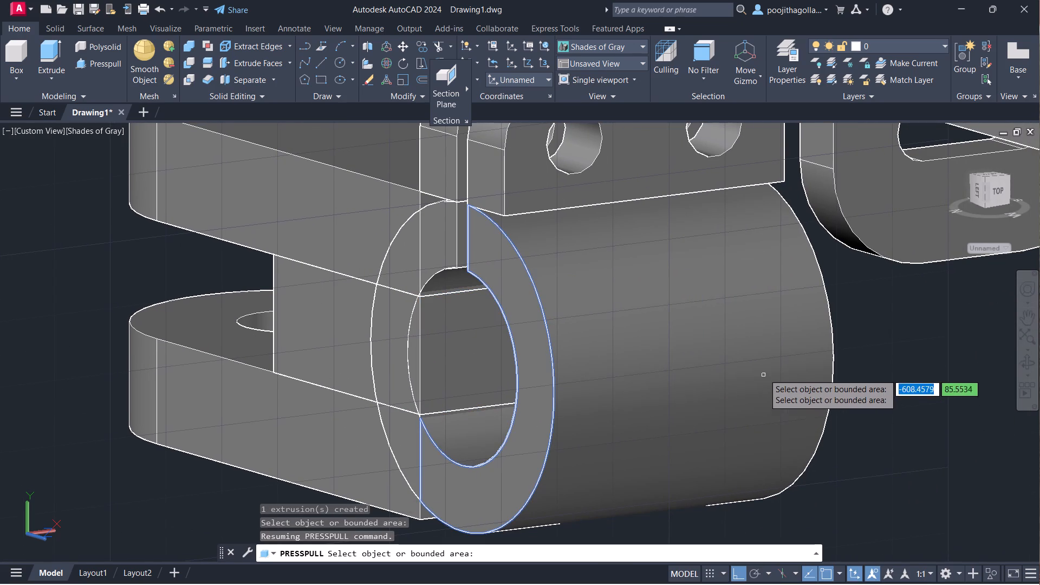
{"action": "middle_click_drag", "start_coordinate": [788, 361], "coordinate": [629, 370], "text": "shift"}
{"action": "middle_click_drag", "start_coordinate": [632, 344], "coordinate": [558, 353], "text": "shift"}
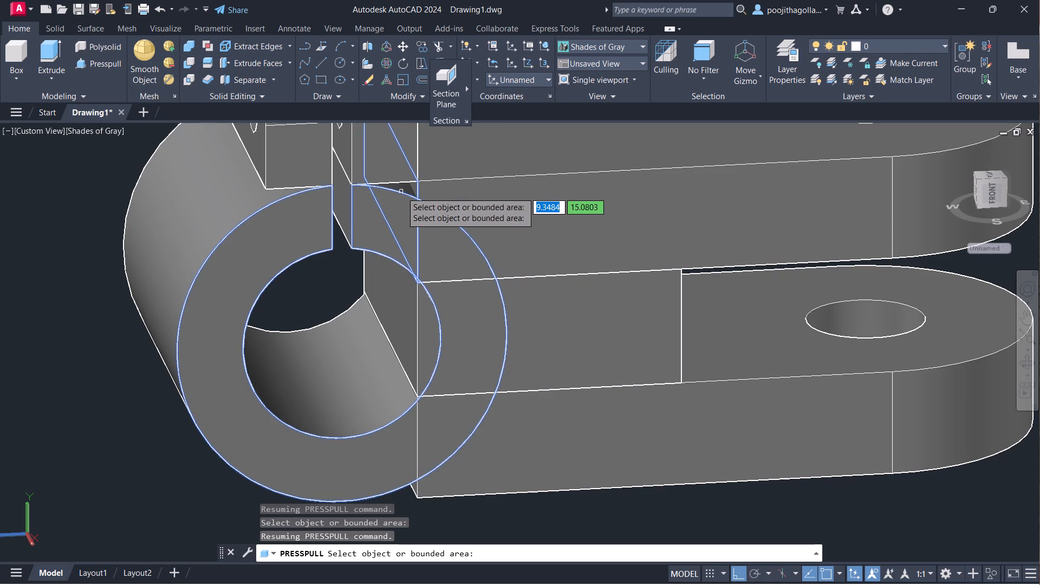
{"action": "scroll", "coordinate": [401, 192], "scroll_direction": "up", "scroll_amount": 3}
{"action": "middle_click_drag", "start_coordinate": [415, 211], "coordinate": [447, 245]}
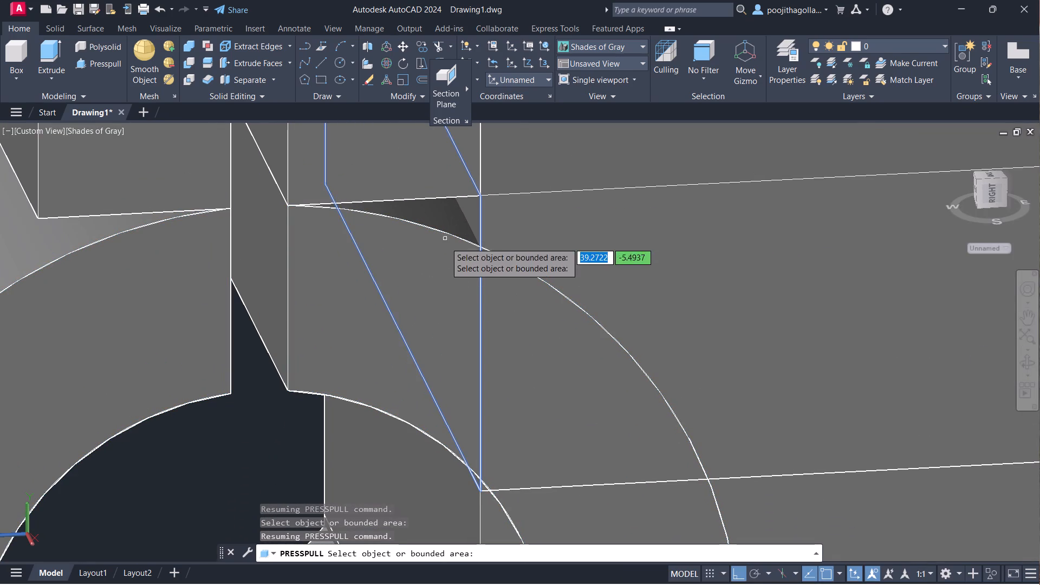
{"action": "scroll", "coordinate": [452, 266], "scroll_direction": "down", "scroll_amount": 1}
{"action": "middle_click_drag", "start_coordinate": [463, 290], "coordinate": [584, 239]}
{"action": "middle_click_drag", "start_coordinate": [522, 298], "coordinate": [593, 255]}
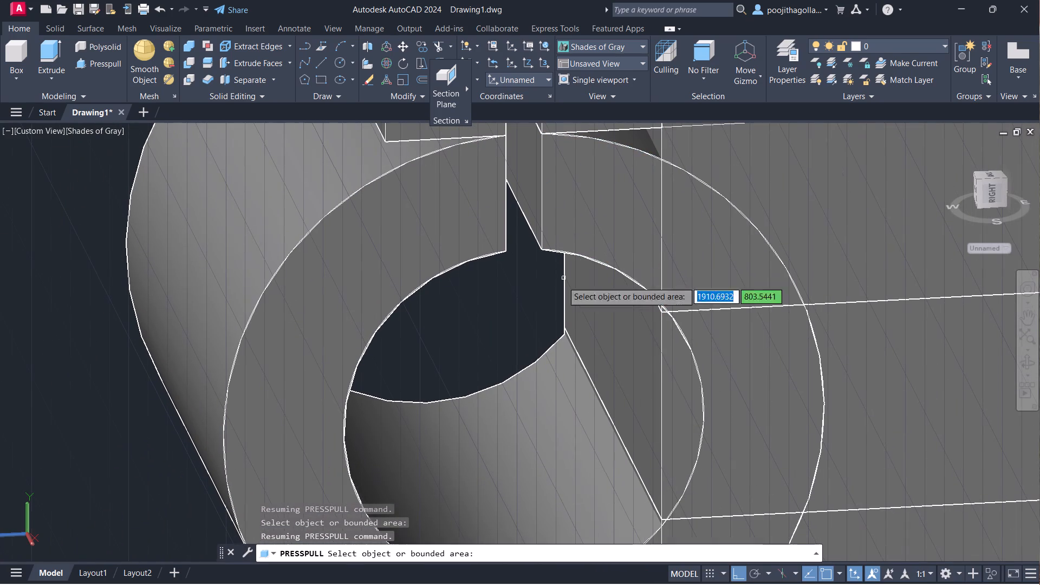
{"action": "left_click_drag", "start_coordinate": [491, 365], "coordinate": [560, 370], "text": "shift"}
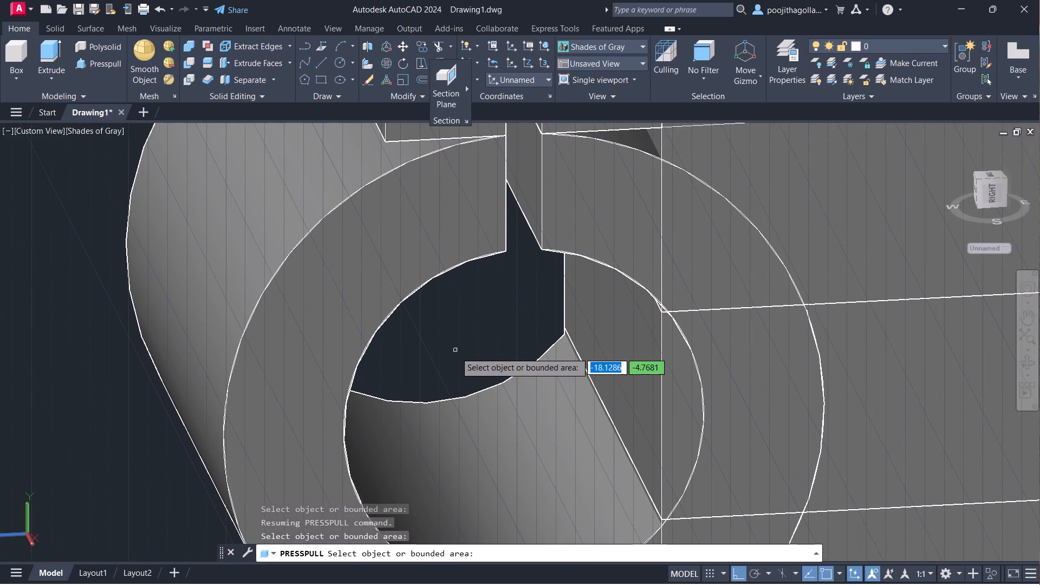
{"action": "middle_click_drag", "start_coordinate": [454, 356], "coordinate": [564, 347], "text": "shift"}
{"action": "scroll", "coordinate": [640, 248], "scroll_direction": "down", "scroll_amount": 1}
{"action": "middle_click_drag", "start_coordinate": [625, 305], "coordinate": [608, 279]}
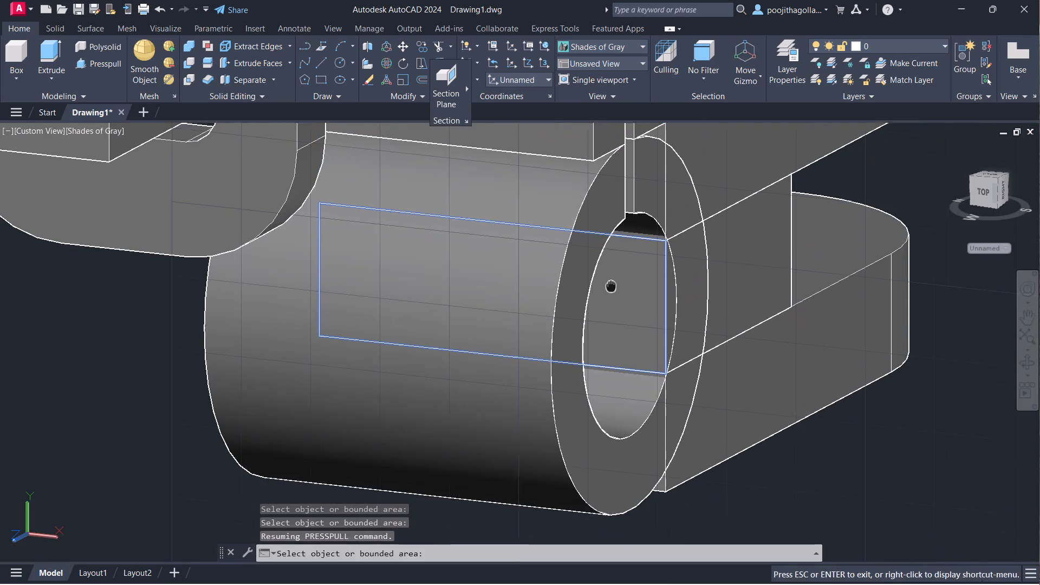
Undo the presspull of the slotted ring, returning it to a flat profile at the fork part's end.
{"action": "middle_click_drag", "start_coordinate": [608, 279], "coordinate": [601, 271]}
{"action": "middle_click_drag", "start_coordinate": [630, 198], "coordinate": [620, 242]}
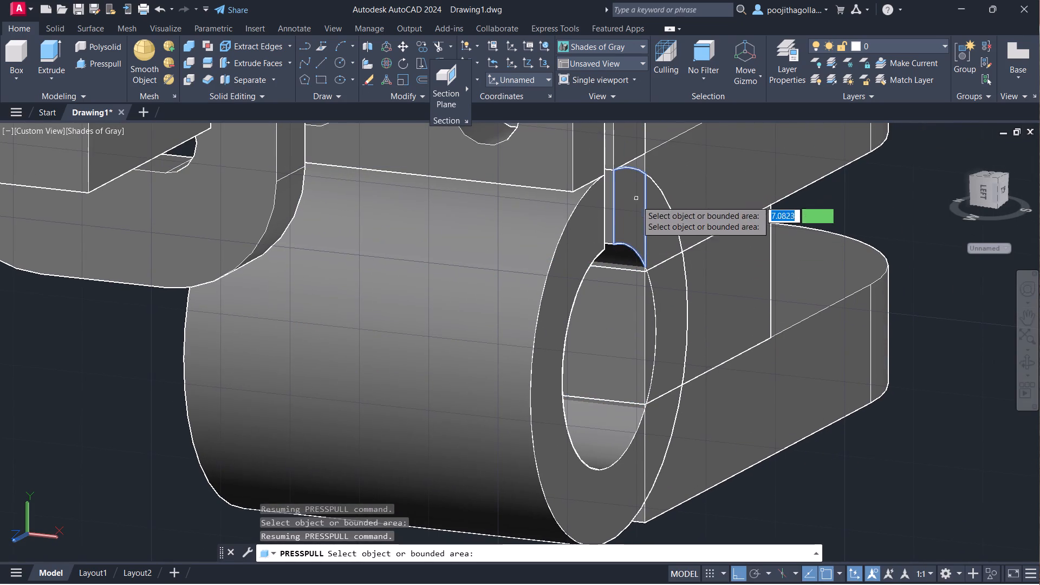
{"action": "middle_click_drag", "start_coordinate": [638, 216], "coordinate": [522, 195], "text": "shift"}
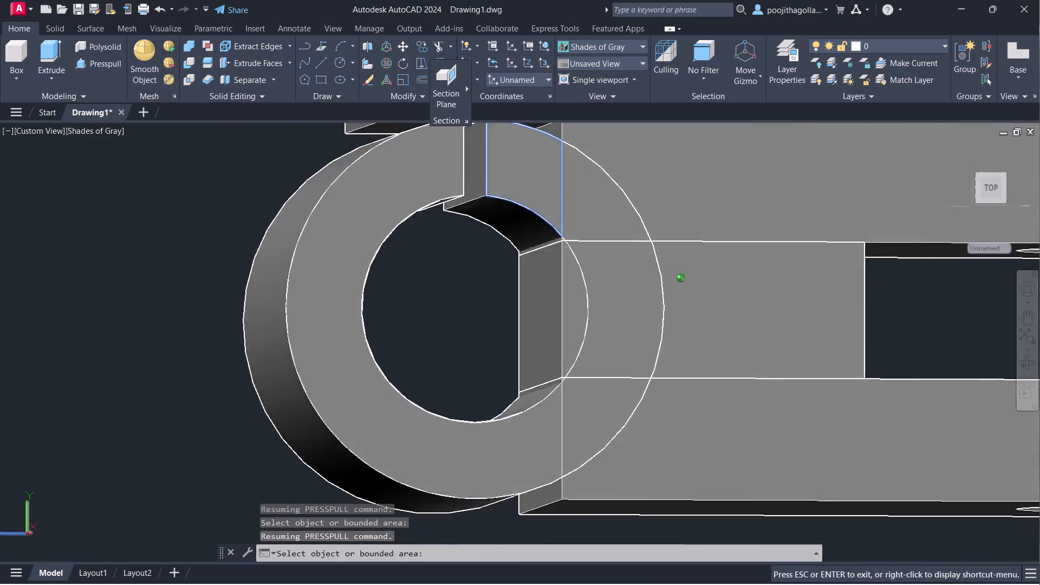
{"action": "middle_click_drag", "start_coordinate": [522, 195], "coordinate": [525, 213], "text": "shift"}
{"action": "middle_click_drag", "start_coordinate": [569, 157], "coordinate": [585, 246]}
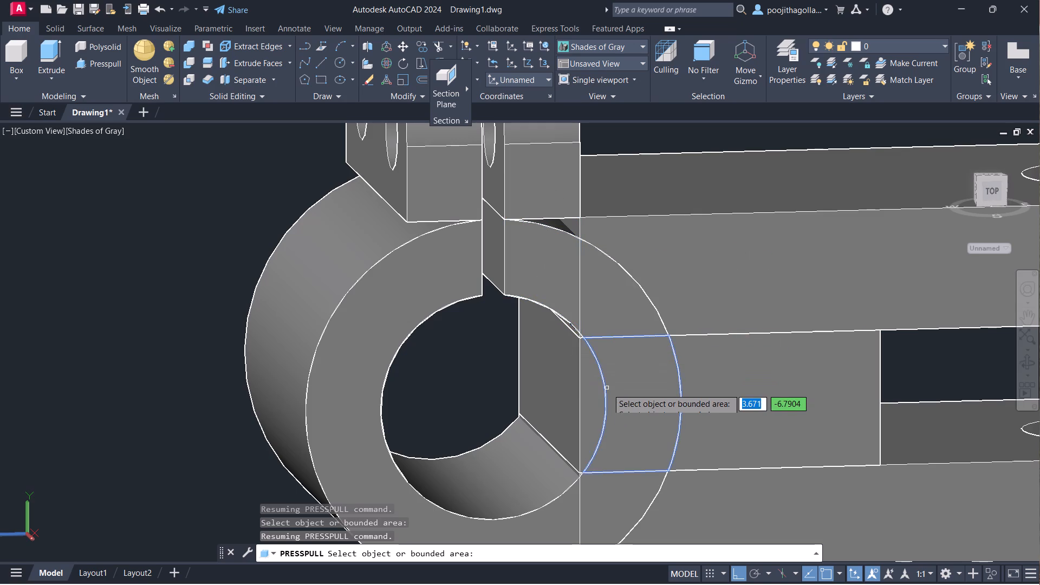
{"action": "key", "text": "ctrl+z"}
{"action": "key", "text": "Escape"}
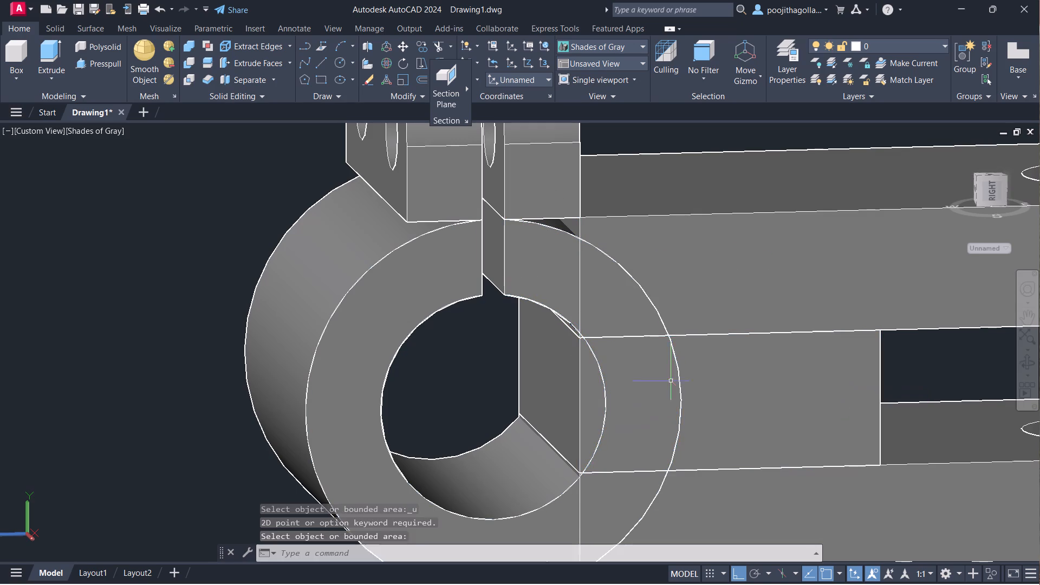
{"action": "key", "text": "ctrl+z"}
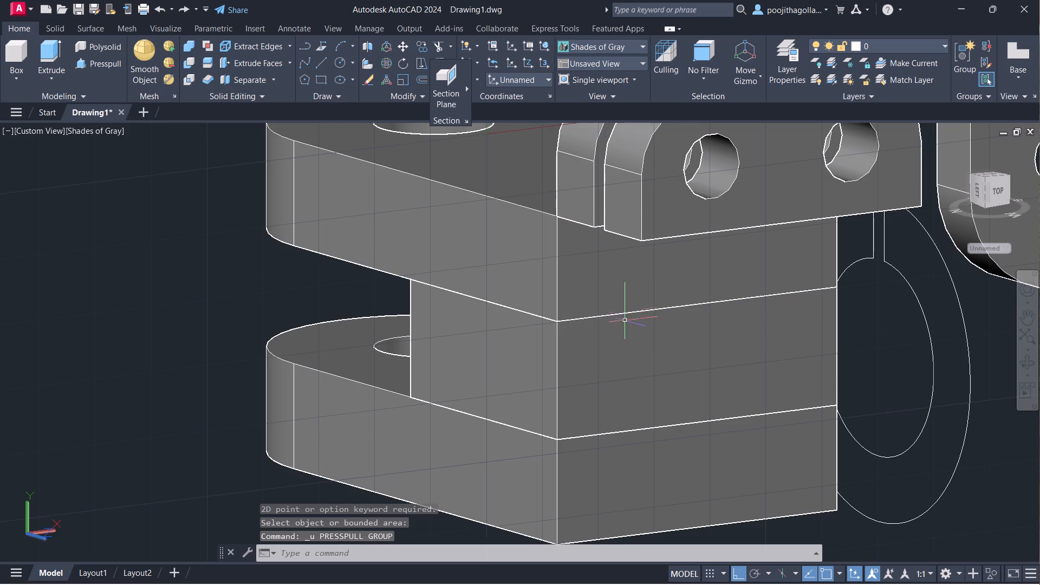
Presspull the undersides of both two-hole plates down beside the ring profile's slot, the outer plate by about 10 to the slot's inner end.
{"action": "middle_click_drag", "start_coordinate": [745, 343], "coordinate": [724, 316]}
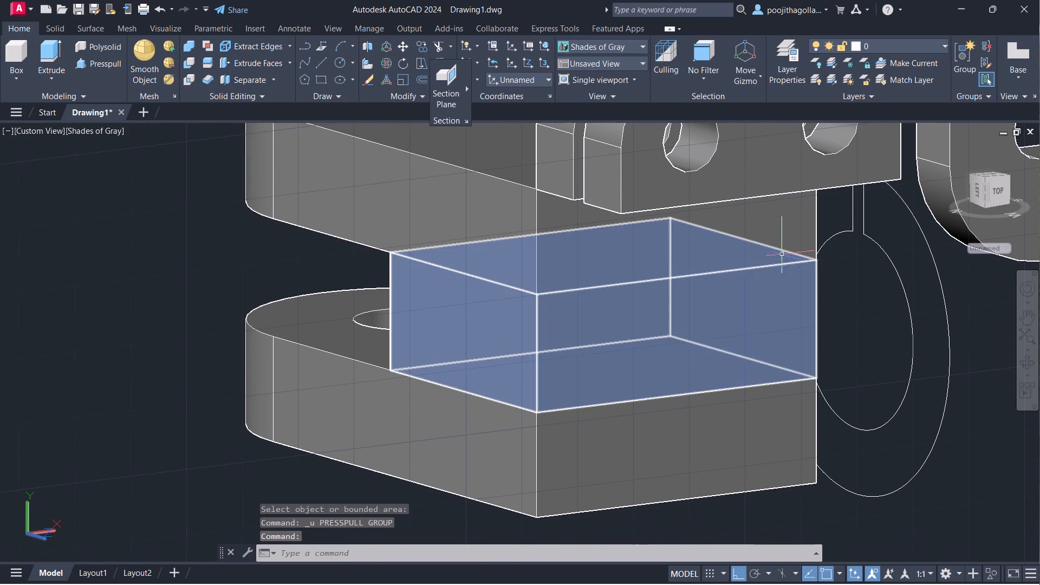
{"action": "middle_click_drag", "start_coordinate": [910, 342], "coordinate": [738, 349], "text": "shift"}
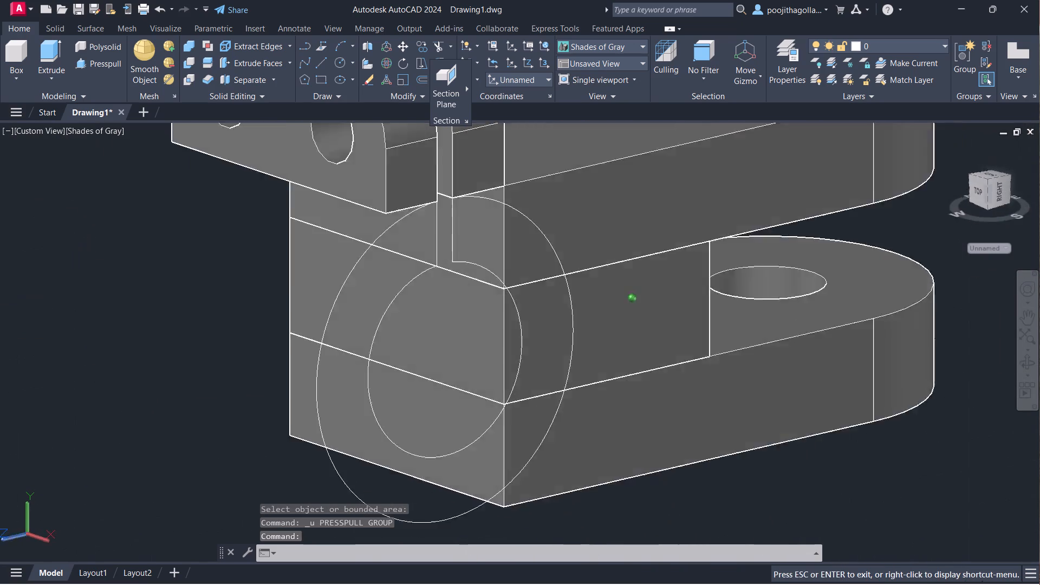
{"action": "middle_click_drag", "start_coordinate": [738, 349], "coordinate": [700, 356], "text": "shift"}
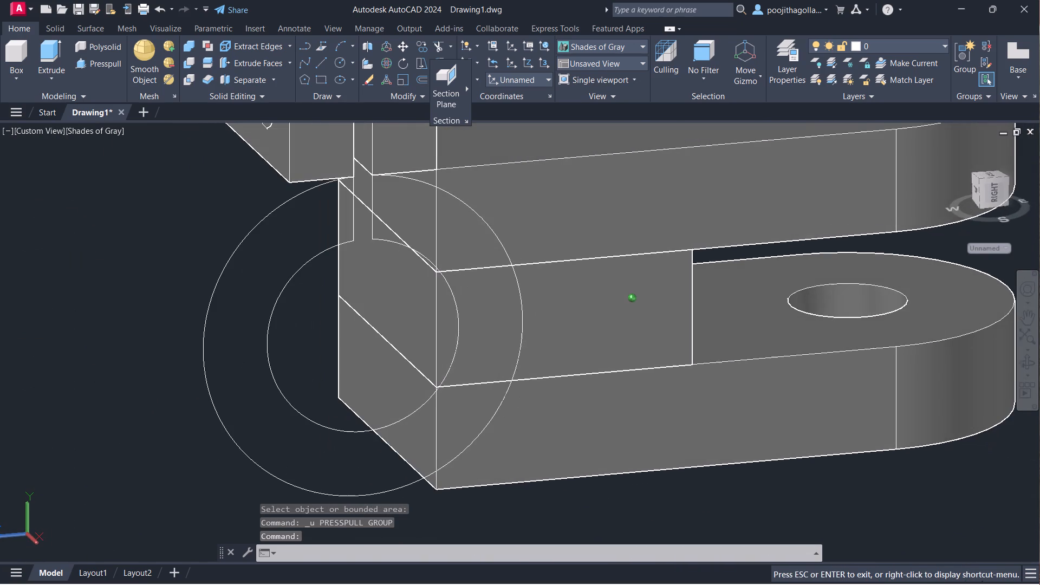
{"action": "middle_click_drag", "start_coordinate": [700, 356], "coordinate": [885, 352], "text": "shift"}
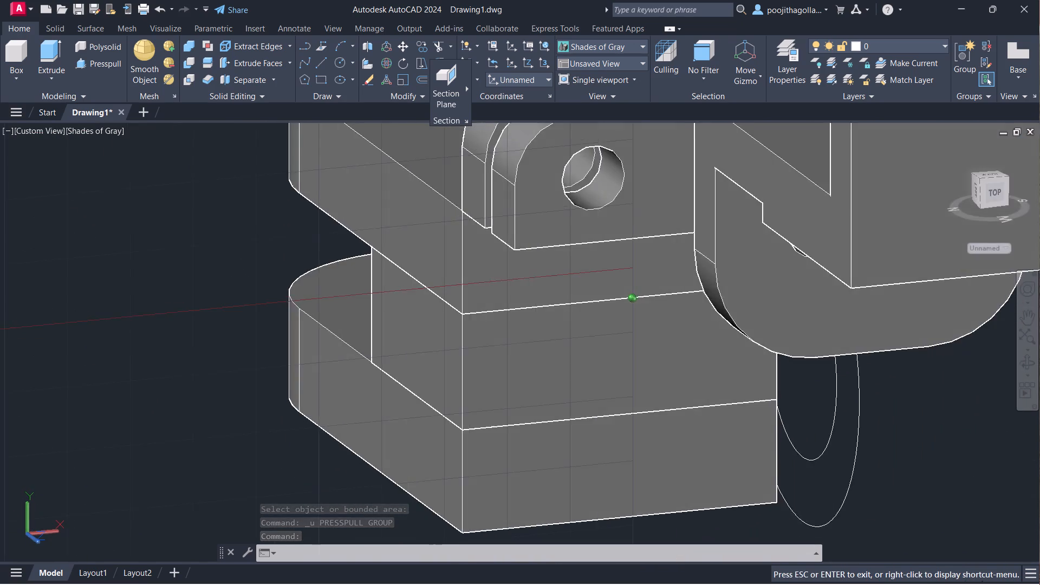
{"action": "middle_click_drag", "start_coordinate": [885, 352], "coordinate": [728, 308], "text": "shift"}
{"action": "middle_click_drag", "start_coordinate": [659, 264], "coordinate": [717, 390]}
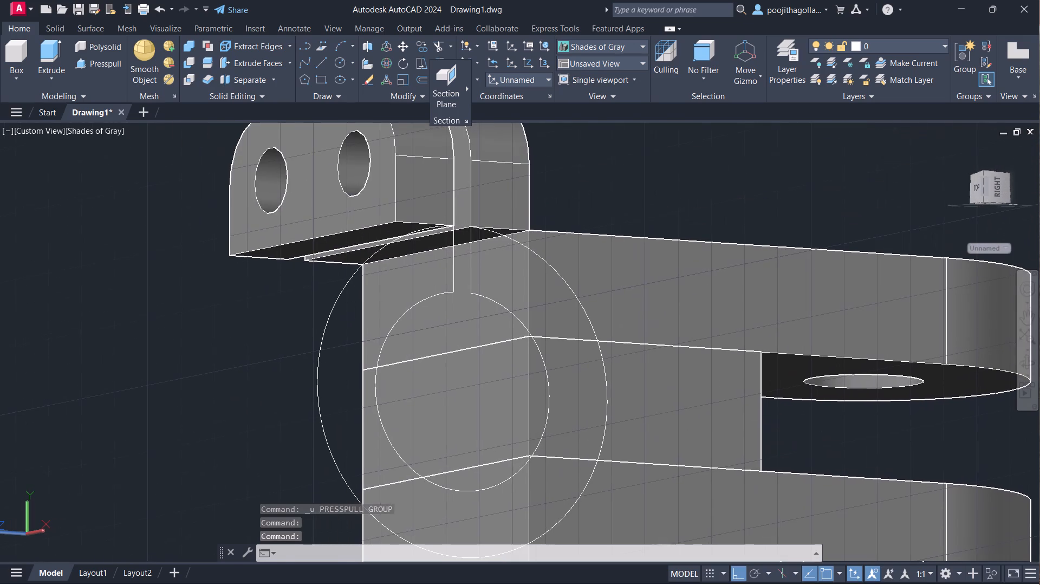
{"action": "left_click", "coordinate": [97, 62]}
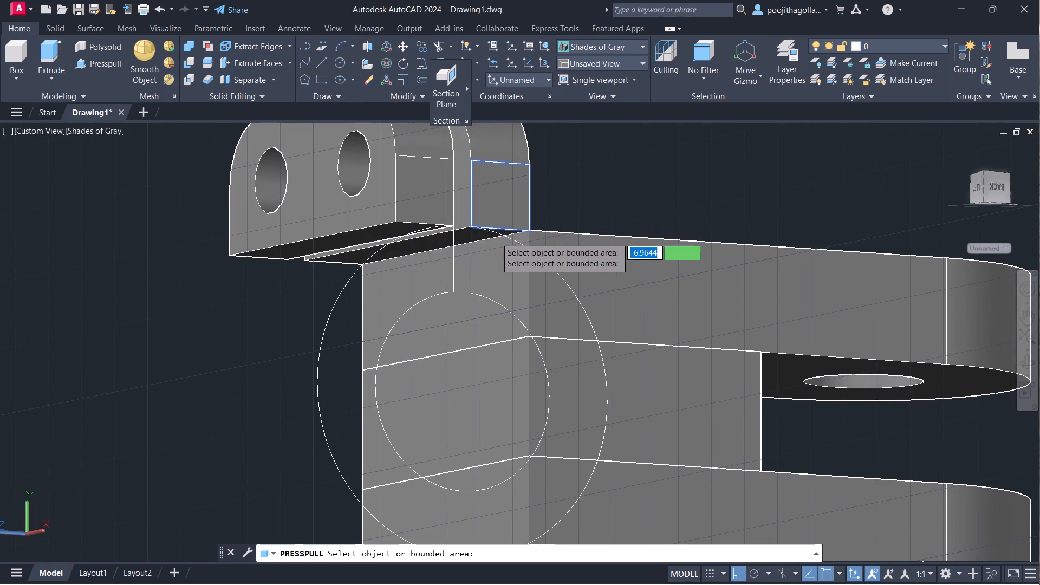
{"action": "left_click", "coordinate": [512, 233]}
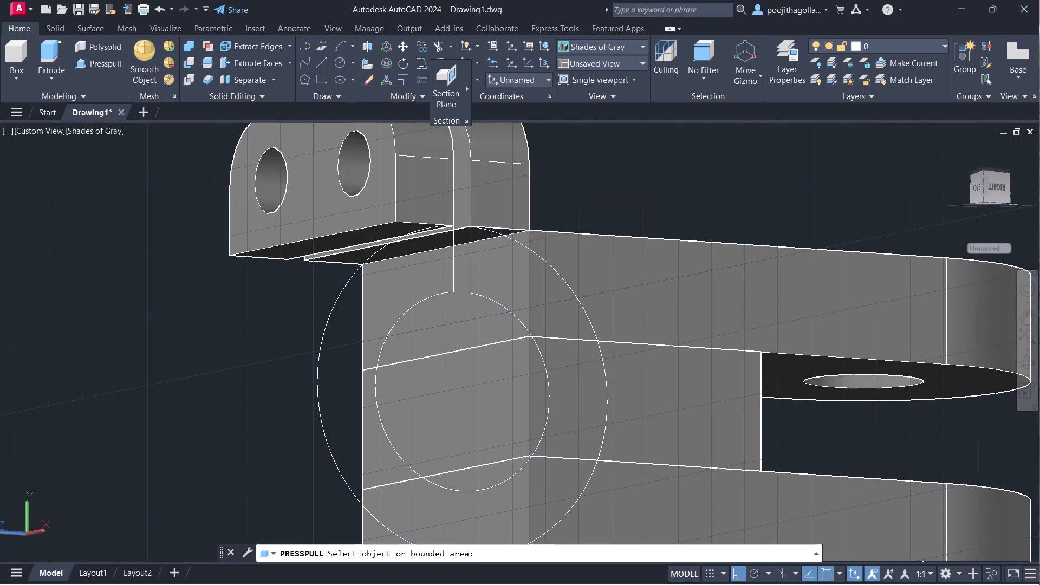
{"action": "left_click", "coordinate": [521, 264]}
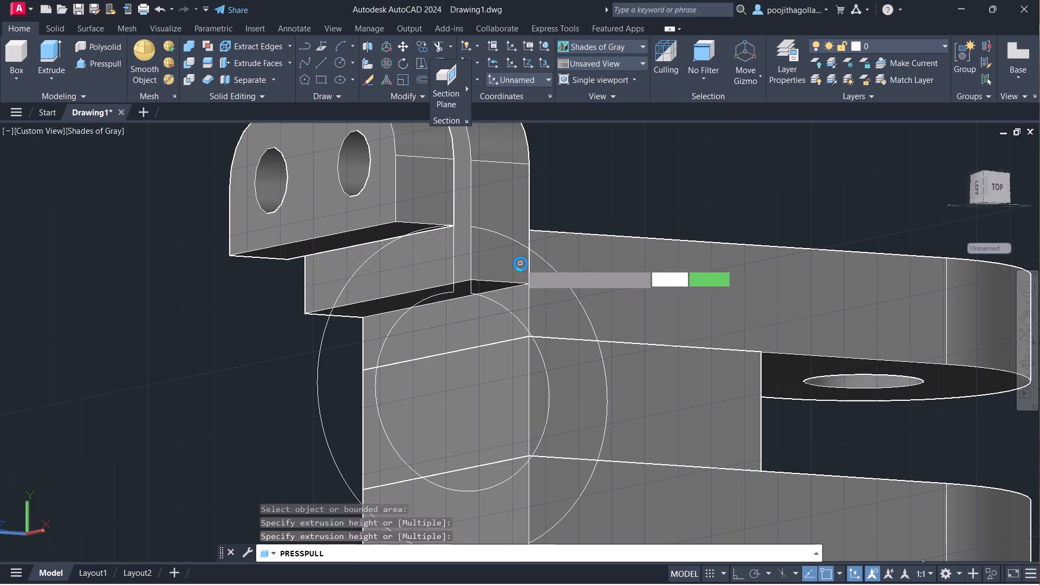
{"action": "left_click", "coordinate": [414, 227]}
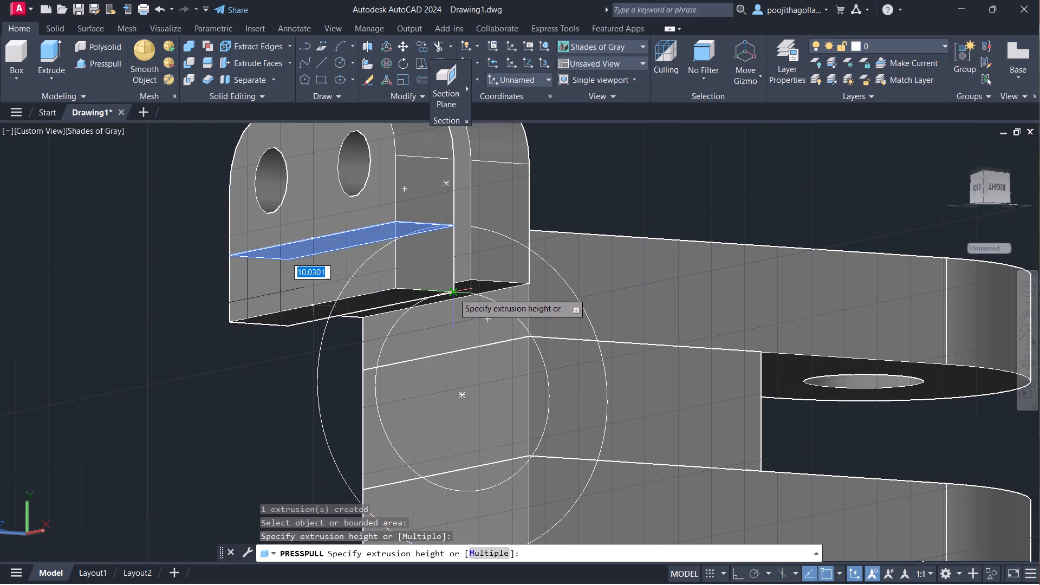
{"action": "left_click", "coordinate": [454, 293]}
{"action": "key", "text": "Escape"}
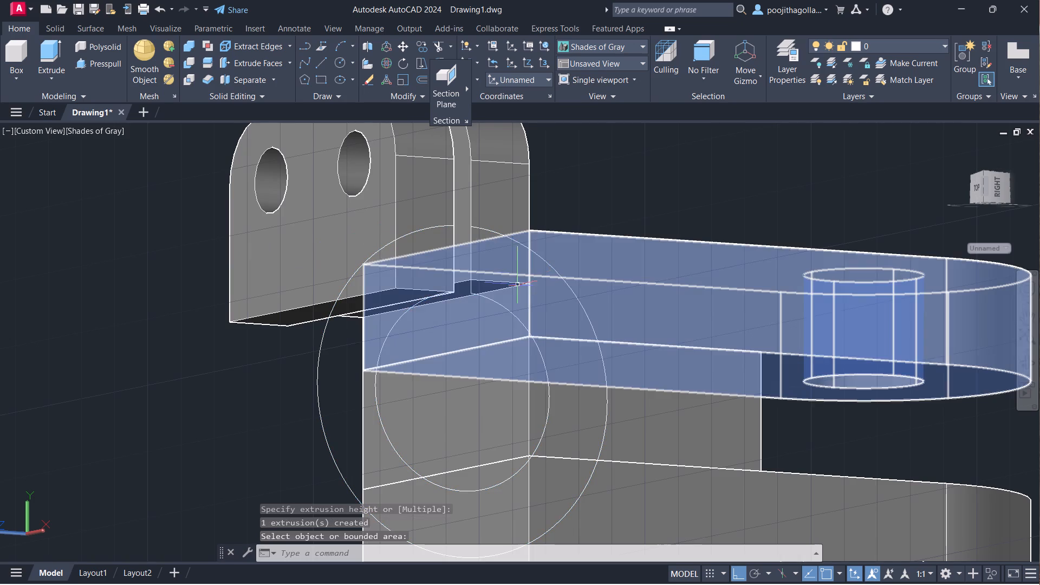
Presspull the flat slotted-ring profile 50 along the fork part's end, across the full width under the two-hole plates.
{"action": "middle_click_drag", "start_coordinate": [525, 316], "coordinate": [524, 285]}
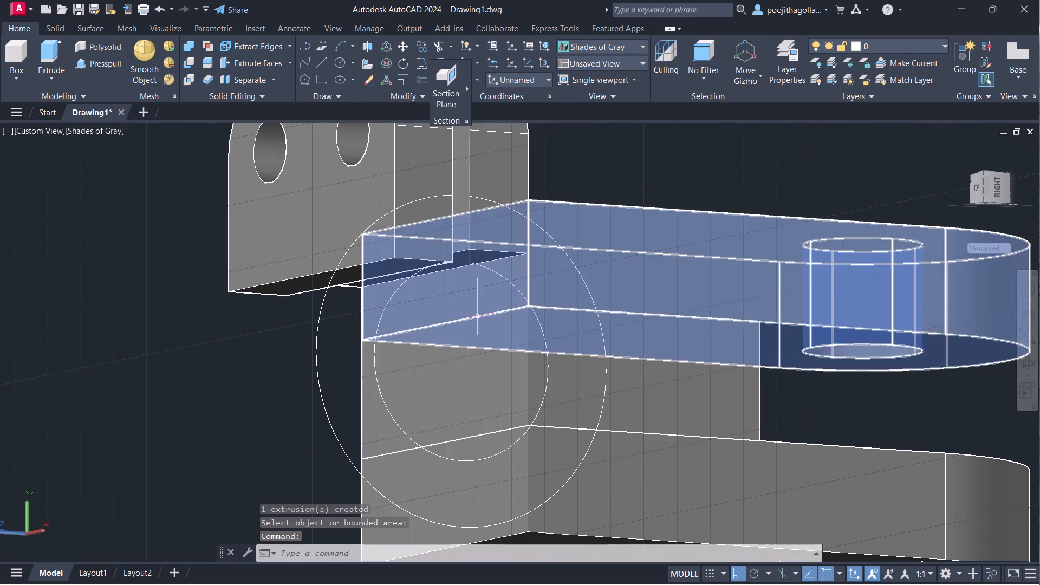
{"action": "left_click", "coordinate": [110, 63]}
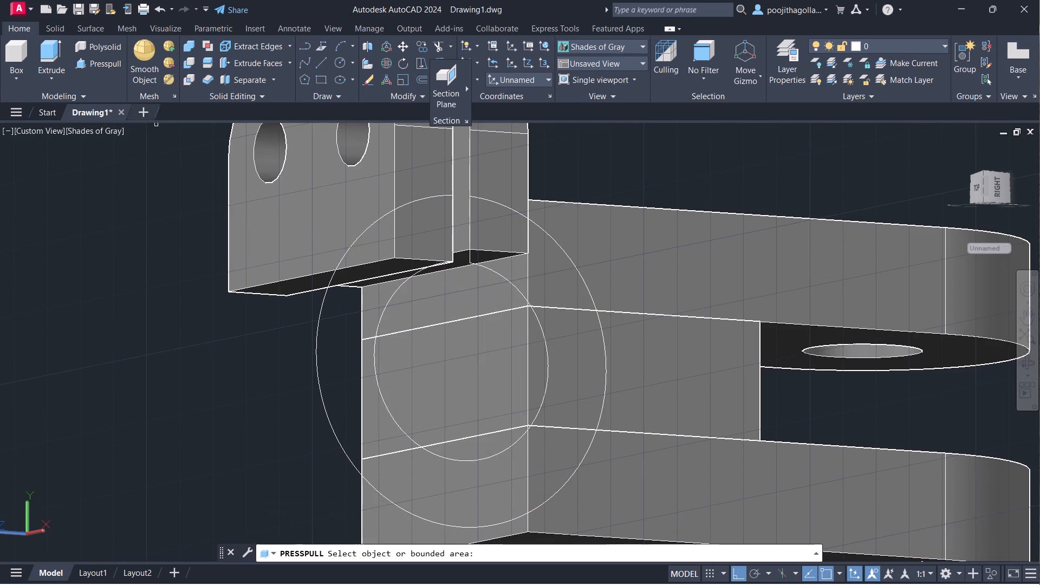
{"action": "left_click", "coordinate": [330, 281]}
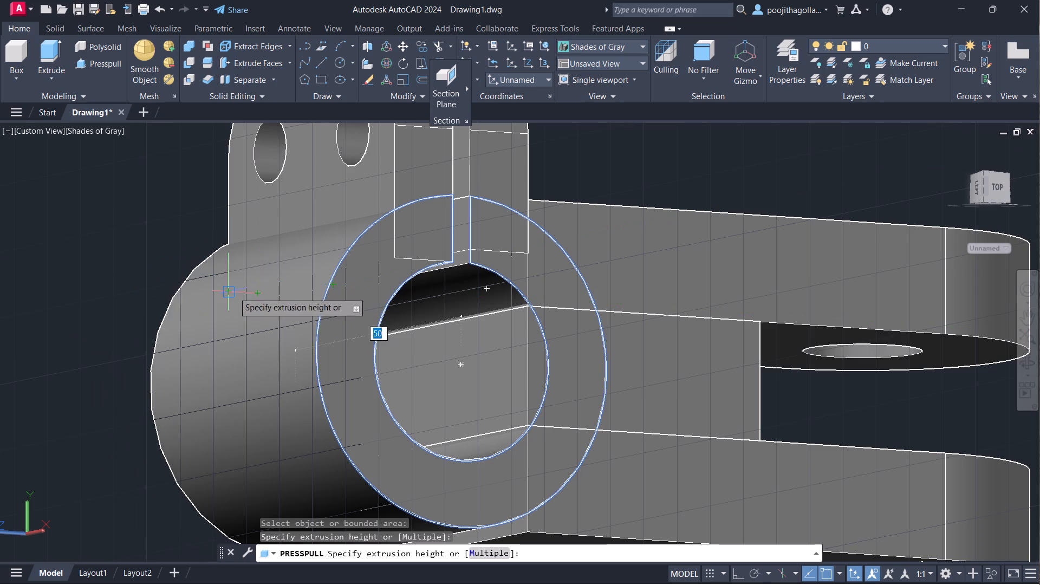
{"action": "middle_click_drag", "start_coordinate": [236, 296], "coordinate": [399, 346], "text": "shift"}
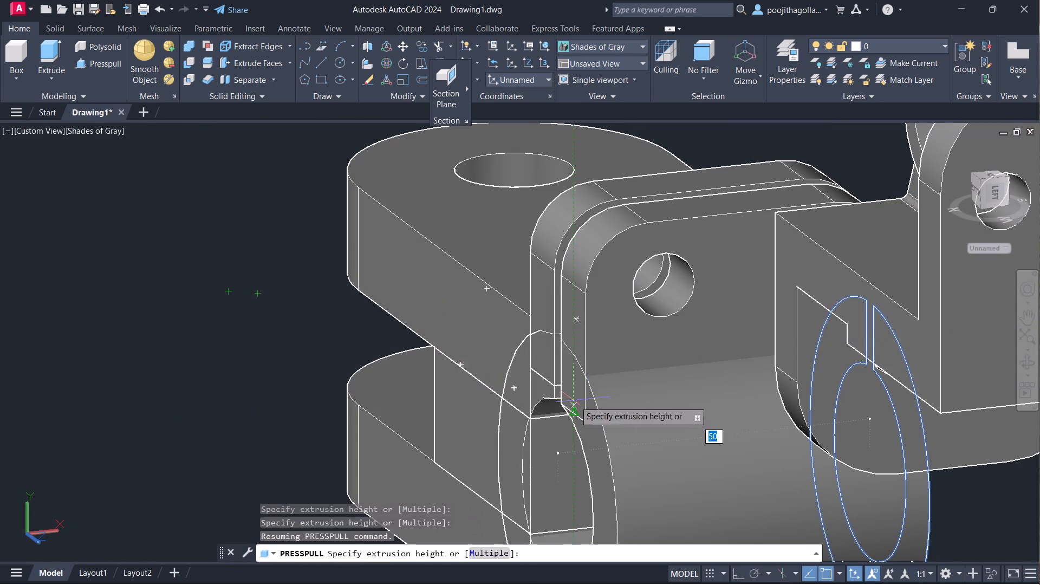
{"action": "left_click", "coordinate": [588, 419]}
Examine from several sides how the slotted ring meets the lengthened two-hole plates and the fork part's end.
{"action": "scroll", "coordinate": [625, 419], "scroll_direction": "down", "scroll_amount": 2}
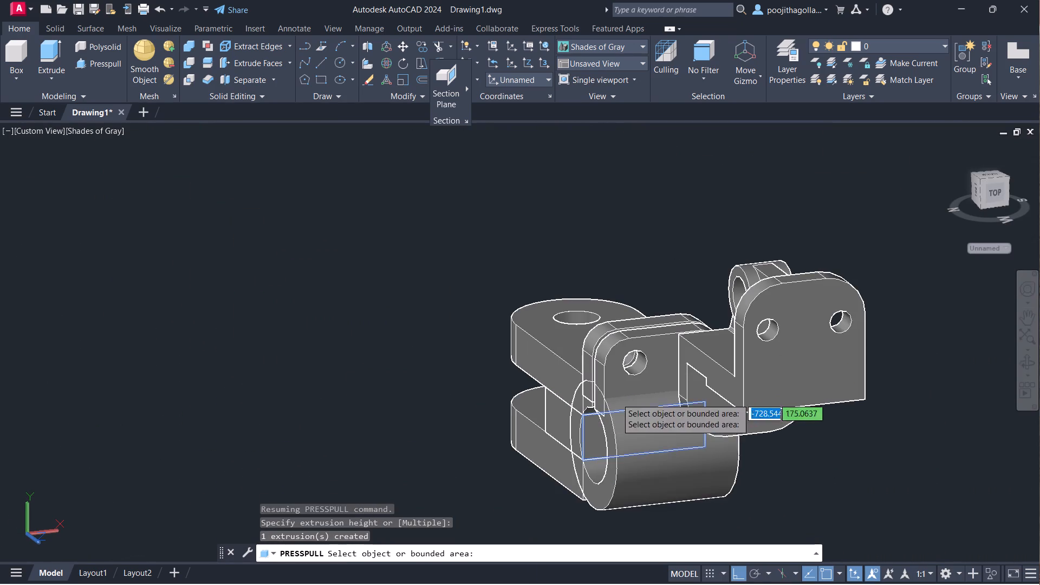
{"action": "middle_click_drag", "start_coordinate": [621, 398], "coordinate": [490, 356]}
{"action": "middle_click_drag", "start_coordinate": [549, 403], "coordinate": [374, 388], "text": "shift"}
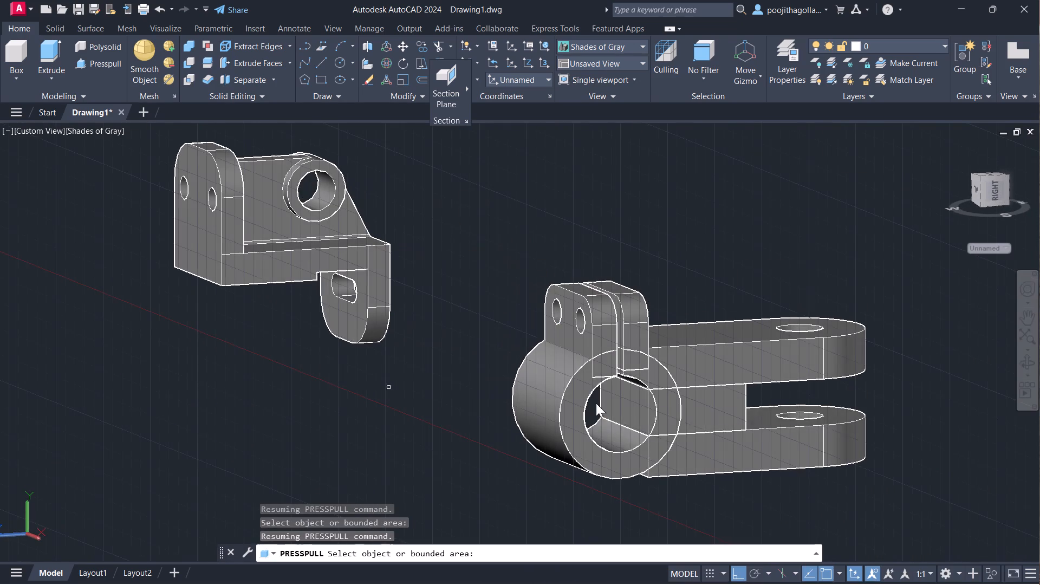
{"action": "scroll", "coordinate": [613, 399], "scroll_direction": "up", "scroll_amount": 2}
{"action": "middle_click_drag", "start_coordinate": [658, 383], "coordinate": [527, 355]}
{"action": "scroll", "coordinate": [528, 336], "scroll_direction": "up", "scroll_amount": 3}
{"action": "middle_click_drag", "start_coordinate": [528, 337], "coordinate": [506, 297]}
{"action": "scroll", "coordinate": [506, 297], "scroll_direction": "down", "scroll_amount": 2}
{"action": "middle_click_drag", "start_coordinate": [549, 352], "coordinate": [545, 327]}
{"action": "scroll", "coordinate": [550, 347], "scroll_direction": "down", "scroll_amount": 1}
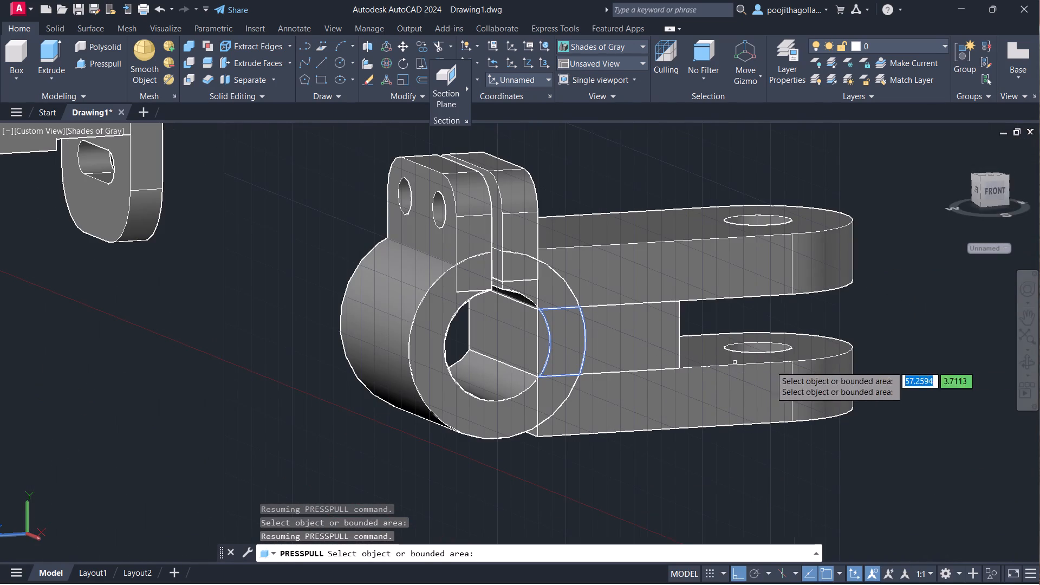
Presspull the curved sliver of the fork's middle block inside the ring bore outward, well past the ring's end.
{"action": "middle_click_drag", "start_coordinate": [893, 333], "coordinate": [763, 366], "text": "shift"}
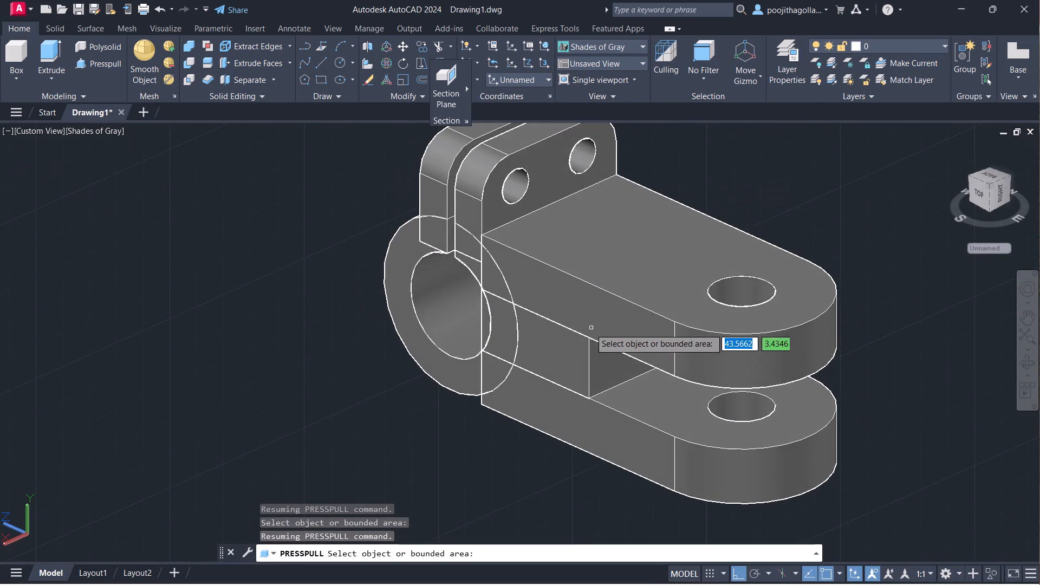
{"action": "scroll", "coordinate": [590, 328], "scroll_direction": "up", "scroll_amount": 1}
{"action": "middle_click_drag", "start_coordinate": [591, 328], "coordinate": [615, 378]}
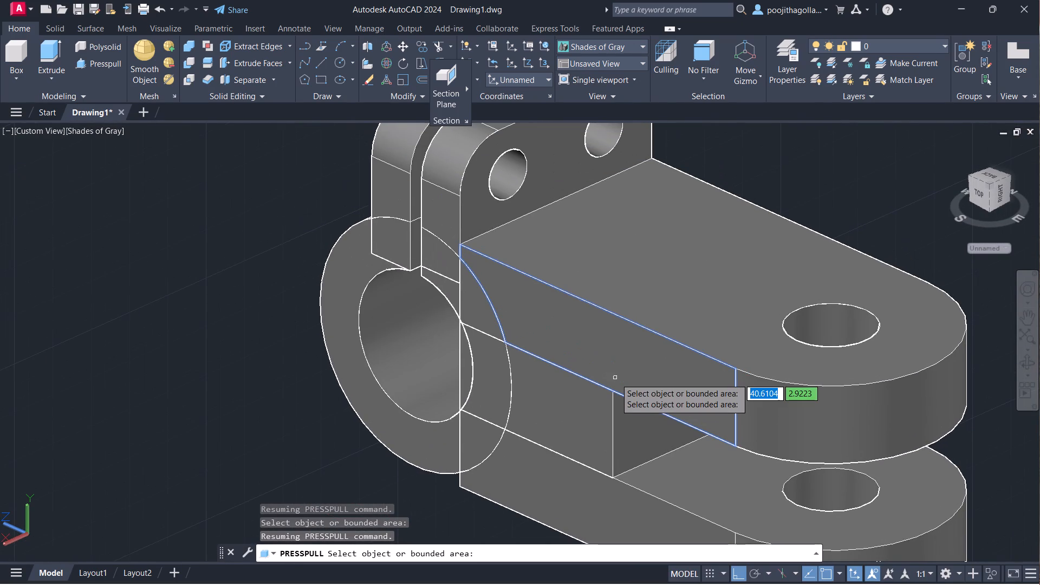
{"action": "scroll", "coordinate": [502, 378], "scroll_direction": "up", "scroll_amount": 1}
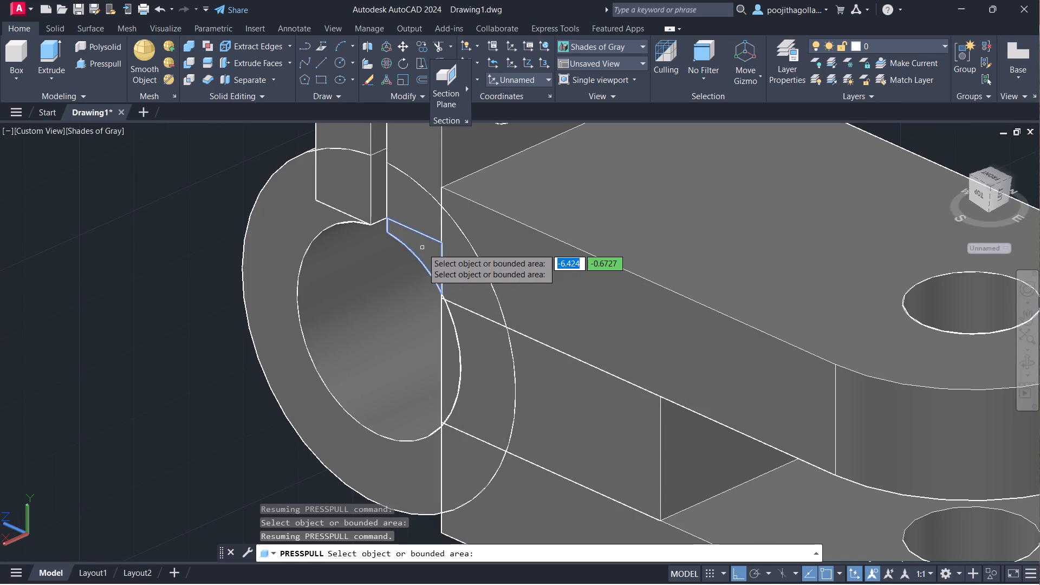
{"action": "left_click", "coordinate": [449, 350]}
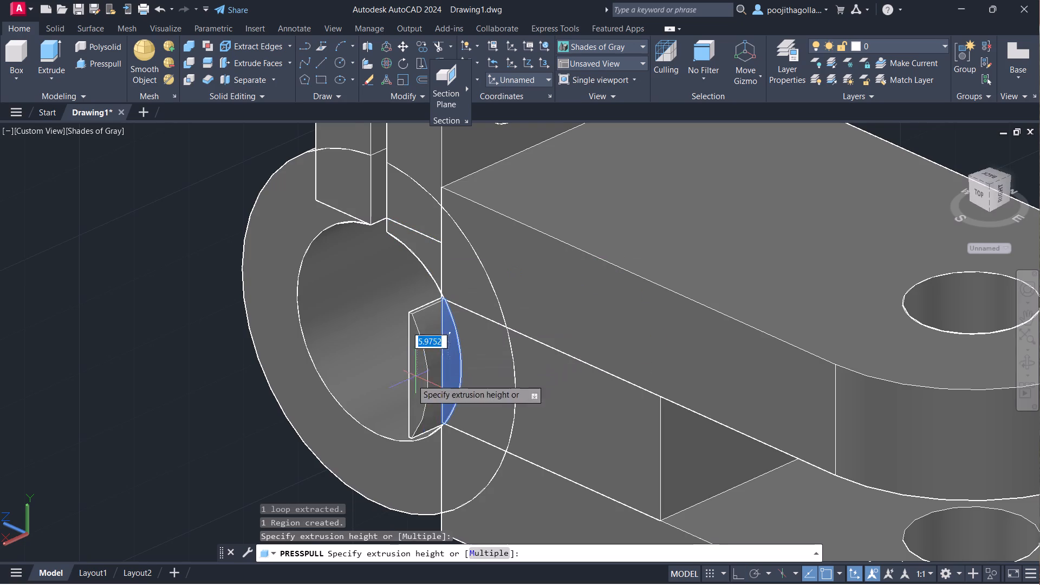
{"action": "scroll", "coordinate": [206, 439], "scroll_direction": "down", "scroll_amount": 2}
{"action": "middle_click_drag", "start_coordinate": [225, 424], "coordinate": [223, 382]}
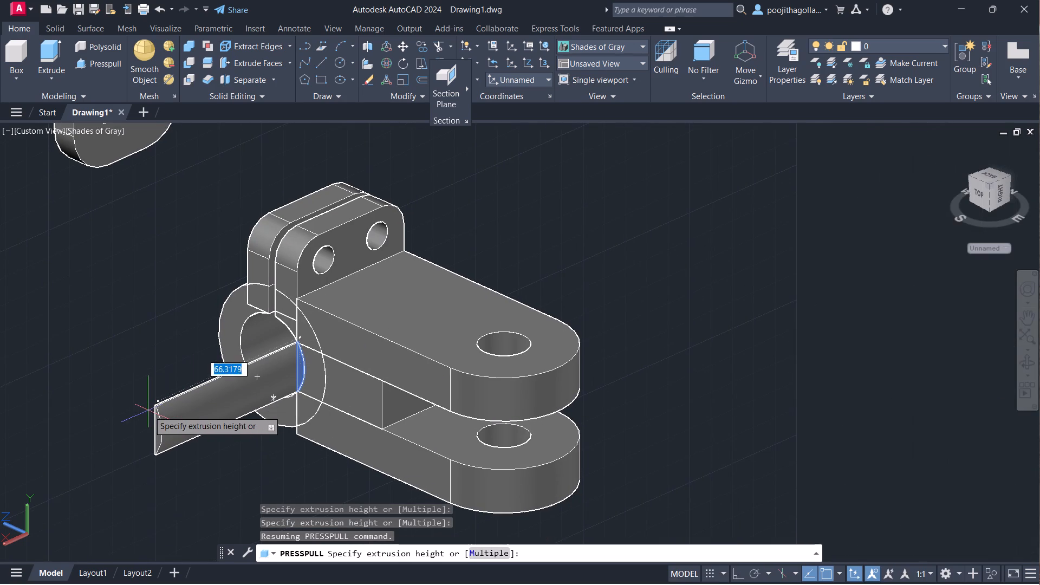
{"action": "left_click", "coordinate": [127, 417]}
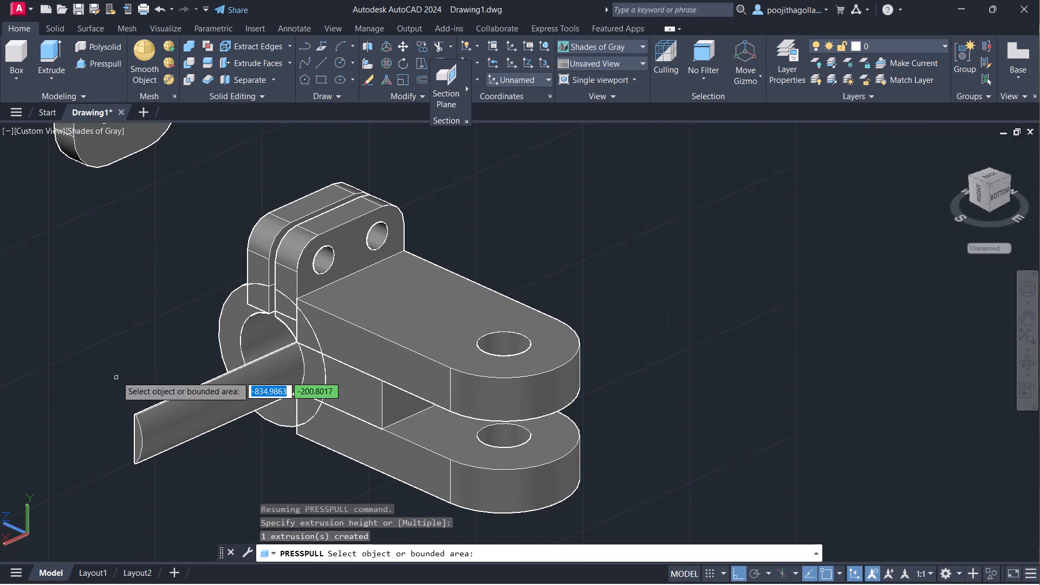
{"action": "key", "text": "Escape"}
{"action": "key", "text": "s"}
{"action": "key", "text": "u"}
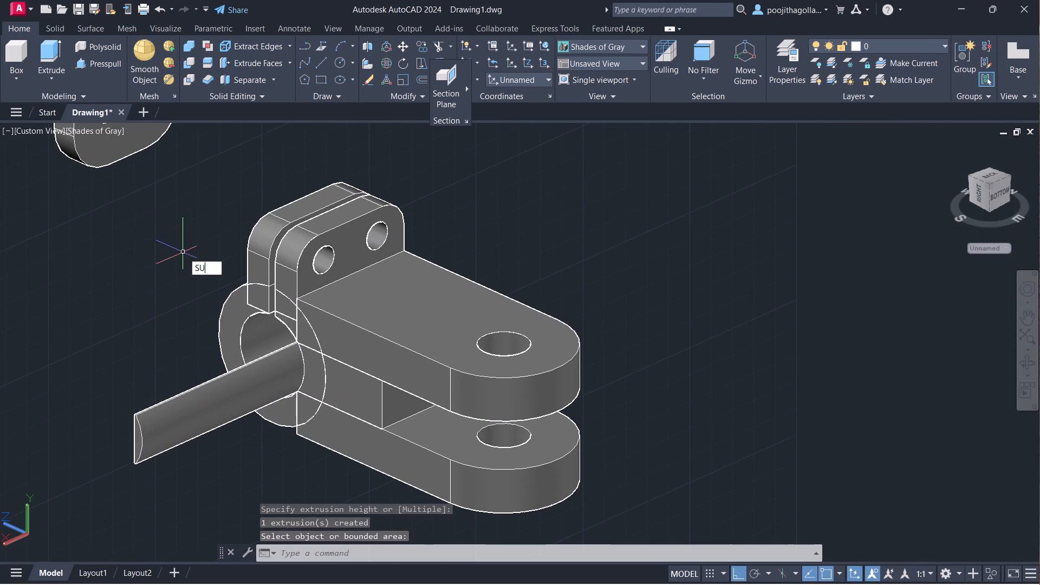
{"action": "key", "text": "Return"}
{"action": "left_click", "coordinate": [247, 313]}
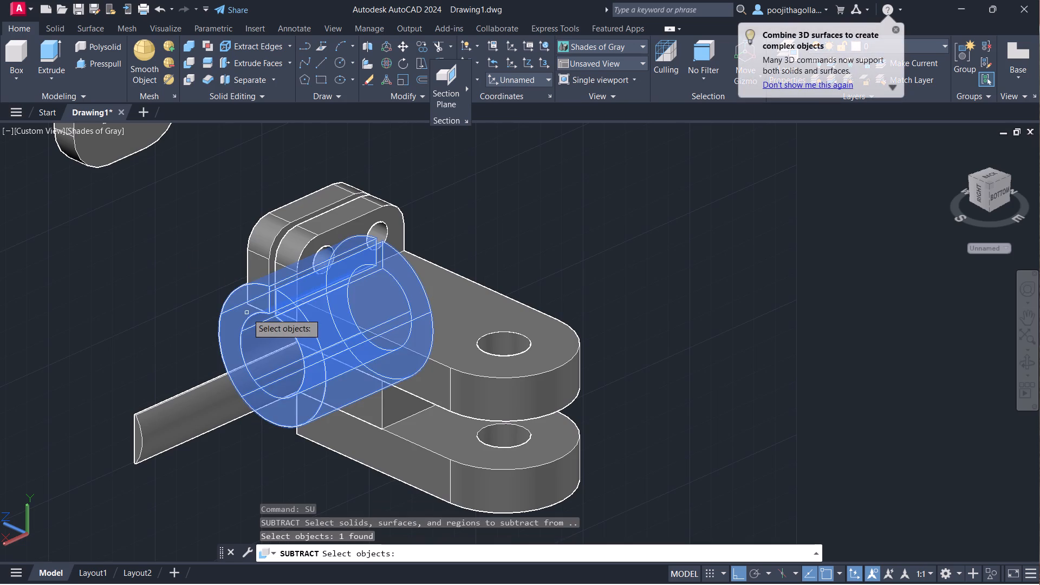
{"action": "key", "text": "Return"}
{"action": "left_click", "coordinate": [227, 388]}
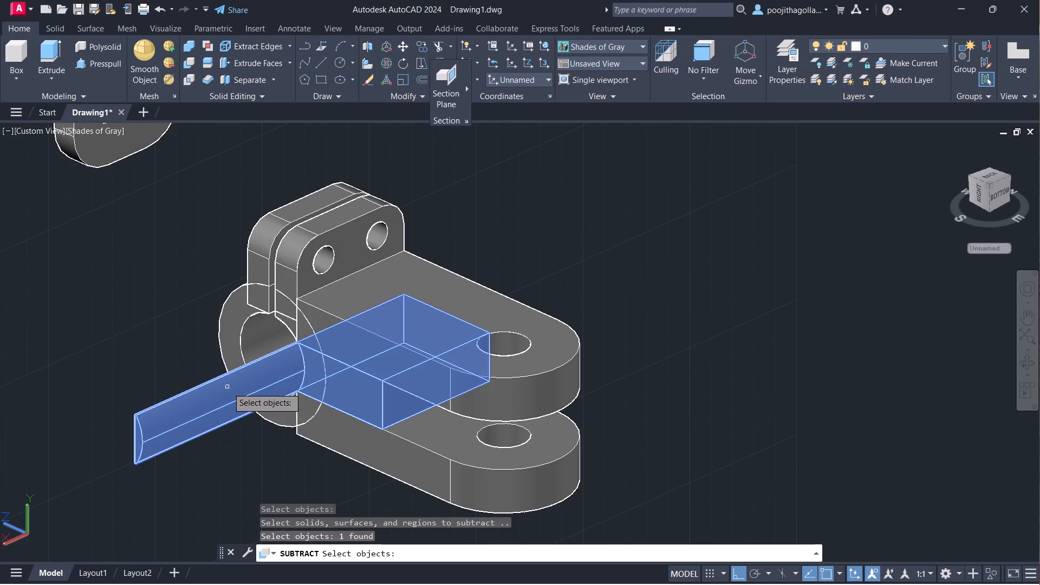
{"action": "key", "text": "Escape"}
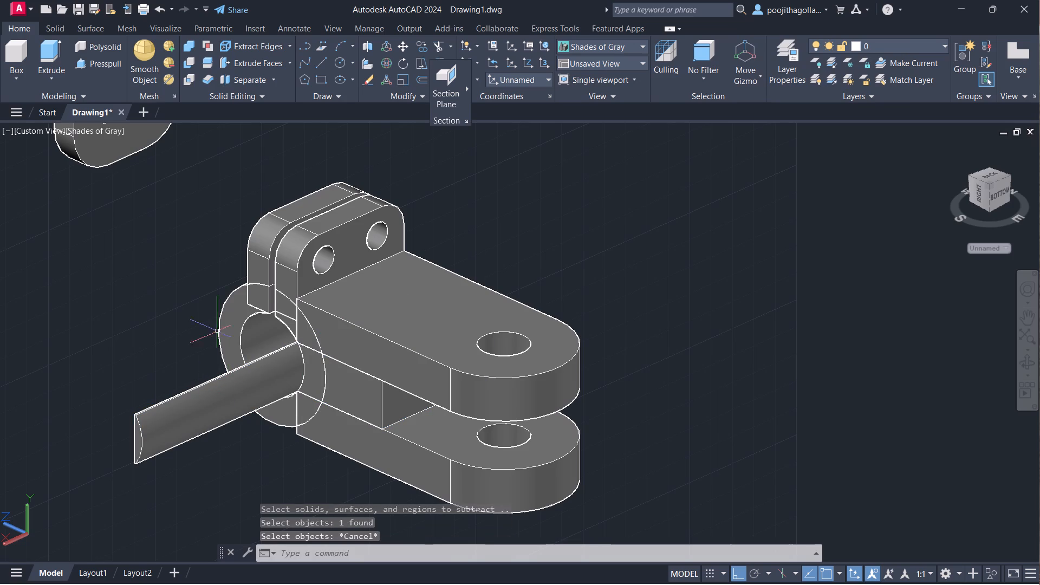
Presspull the end face of the protruding sliver back through the whole ring bore to cut the middle block's material out of it.
{"action": "left_click", "coordinate": [110, 63]}
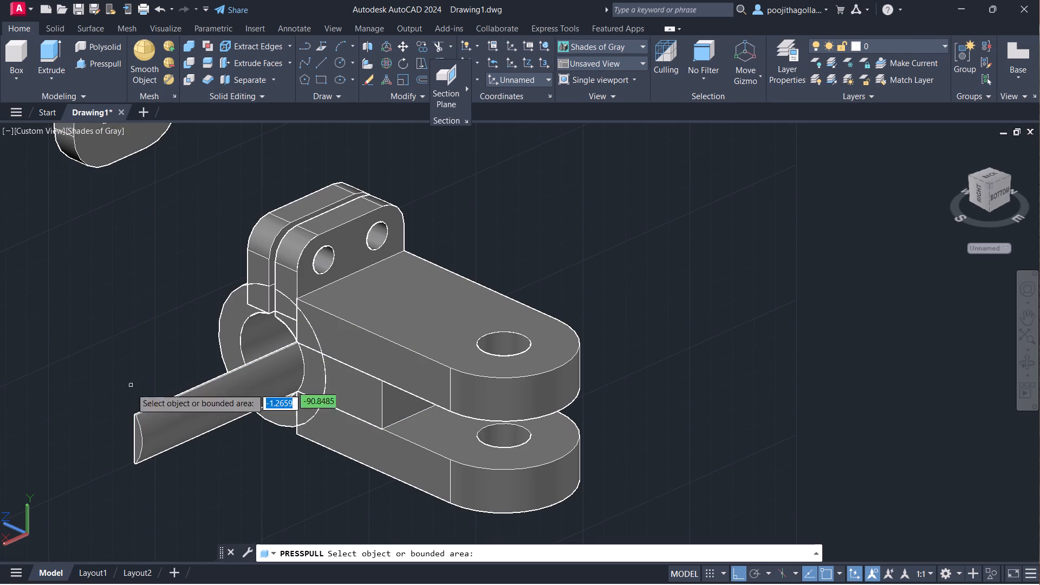
{"action": "scroll", "coordinate": [138, 435], "scroll_direction": "up", "scroll_amount": 4}
{"action": "left_click", "coordinate": [145, 425]}
{"action": "scroll", "coordinate": [478, 360], "scroll_direction": "down", "scroll_amount": 3}
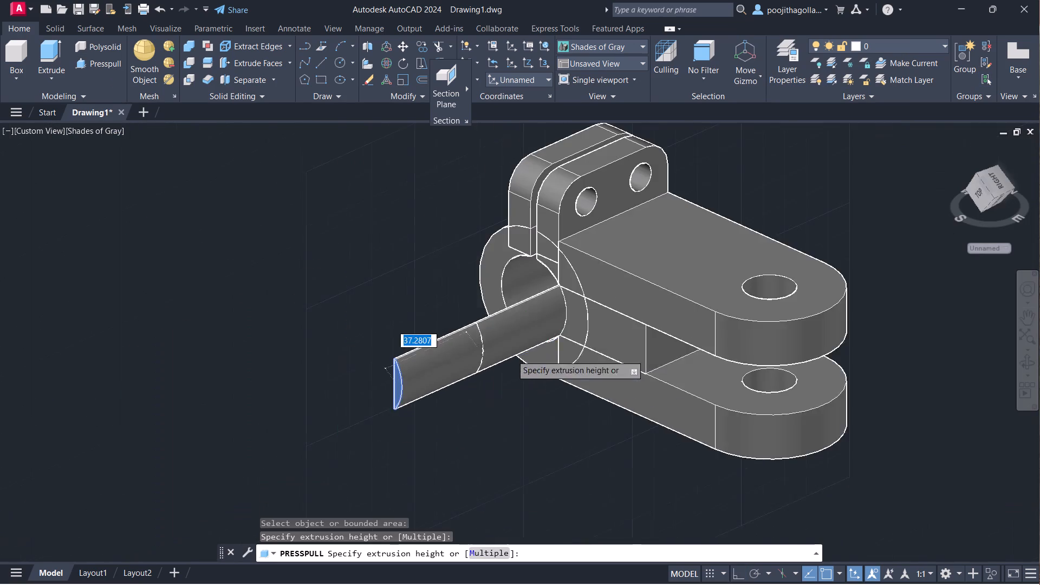
{"action": "middle_click_drag", "start_coordinate": [553, 344], "coordinate": [437, 402]}
{"action": "left_click", "coordinate": [763, 271]}
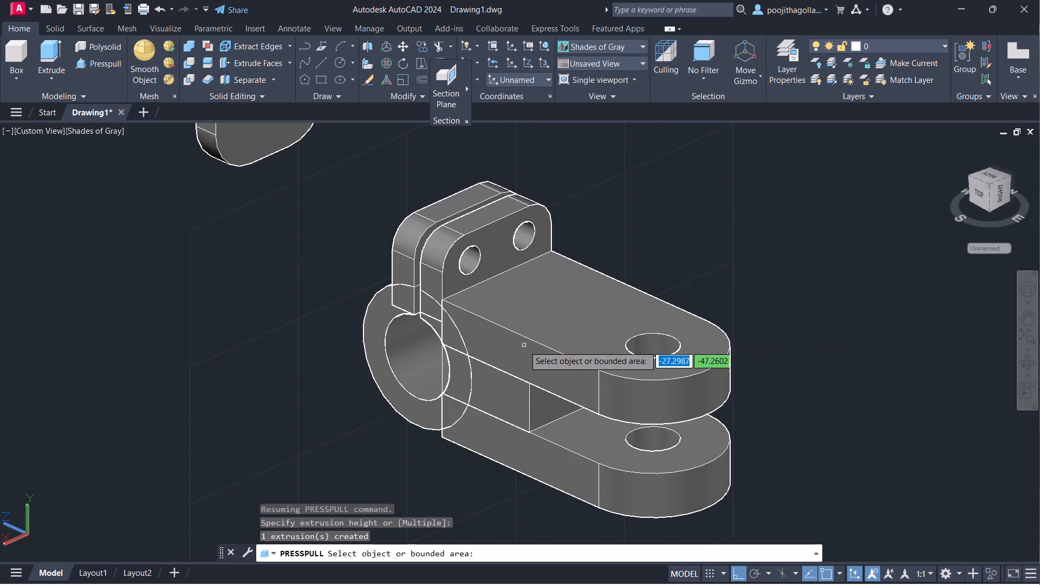
Delete the leftover line crossing the slotted ring where it meets the fork part's end.
{"action": "scroll", "coordinate": [504, 363], "scroll_direction": "up", "scroll_amount": 3}
{"action": "middle_click_drag", "start_coordinate": [518, 373], "coordinate": [577, 362]}
{"action": "key", "text": "Escape"}
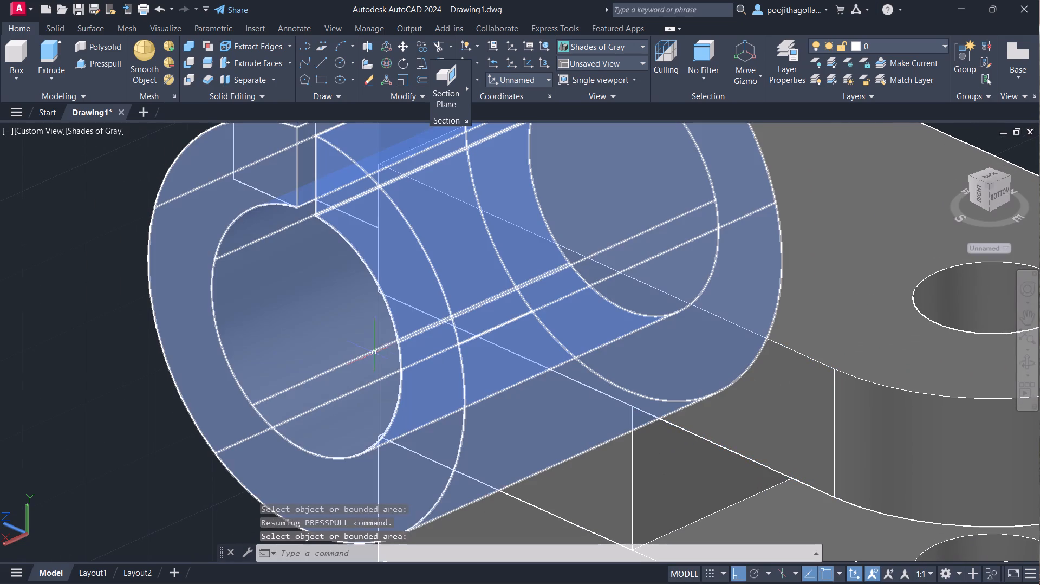
{"action": "key", "text": "Escape"}
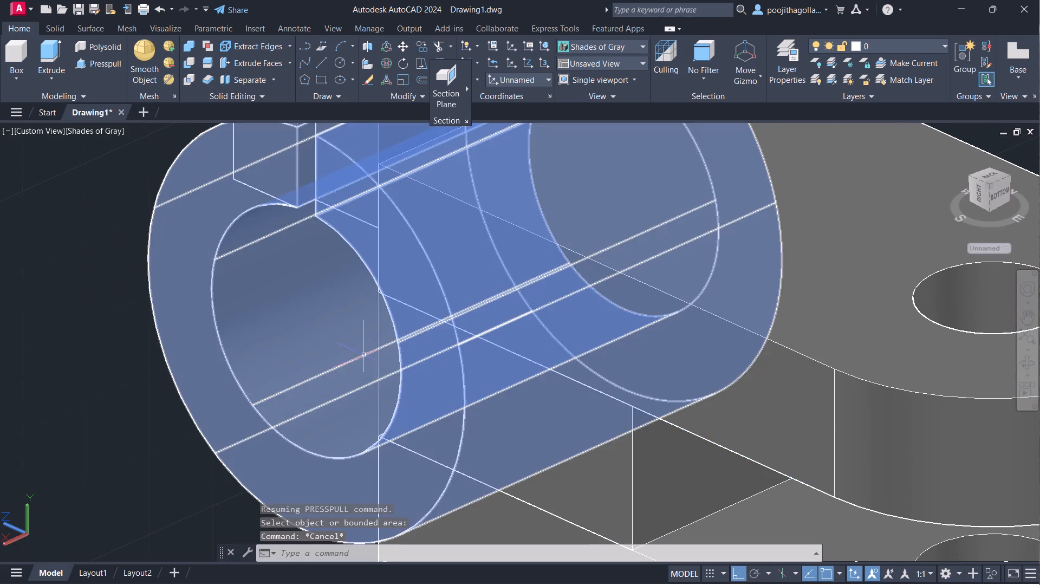
{"action": "left_click", "coordinate": [379, 347]}
{"action": "scroll", "coordinate": [430, 356], "scroll_direction": "down", "scroll_amount": 3}
{"action": "middle_click_drag", "start_coordinate": [456, 363], "coordinate": [438, 370]}
{"action": "key", "text": "Delete"}
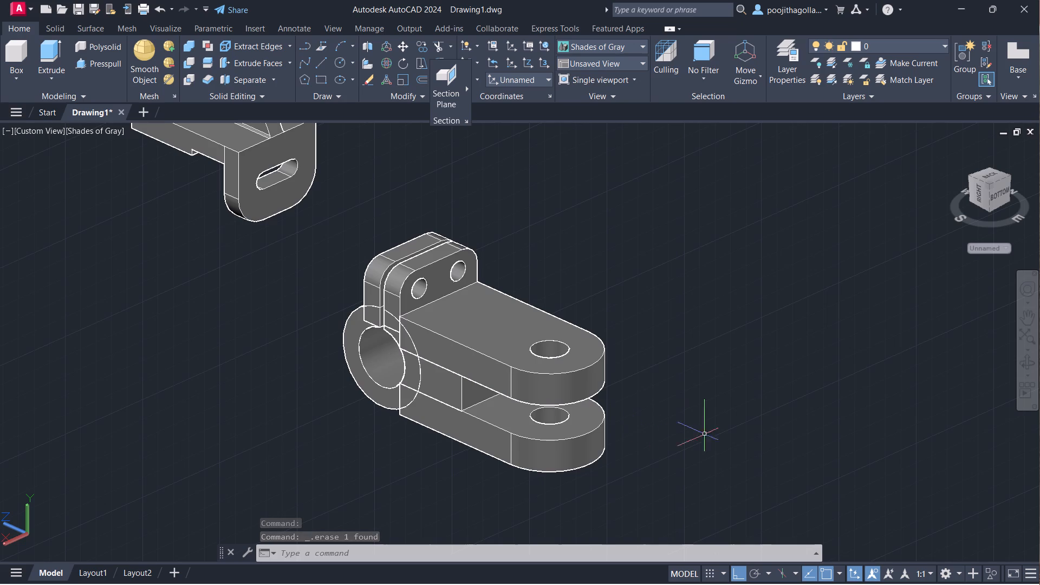
Examine from several angles how the slotted ring, two-hole plates and fork arms fit together.
{"action": "left_click", "coordinate": [1026, 366]}
{"action": "left_click_drag", "start_coordinate": [606, 407], "coordinate": [708, 388]}
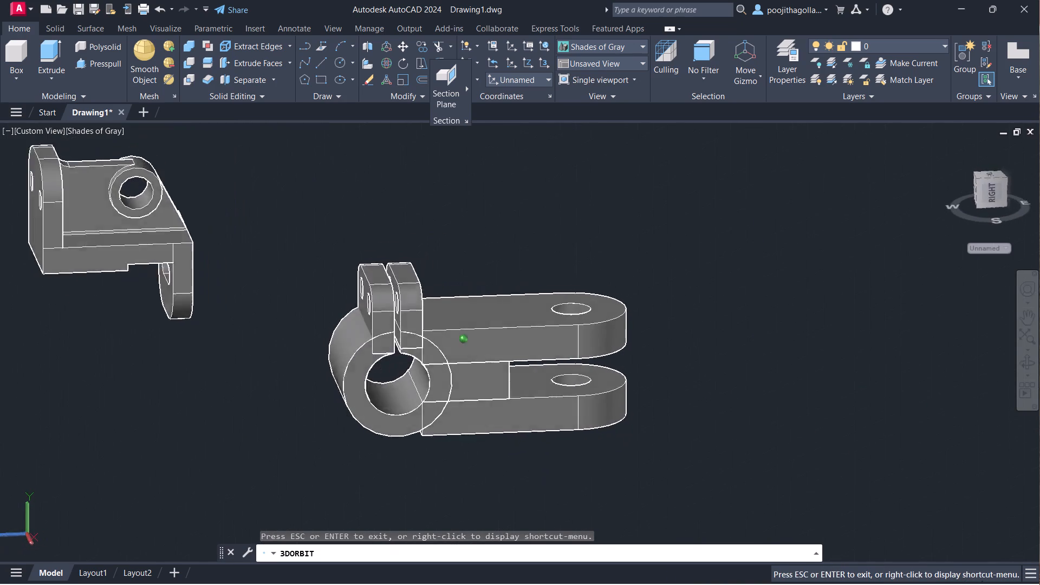
{"action": "left_click_drag", "start_coordinate": [708, 388], "coordinate": [642, 401]}
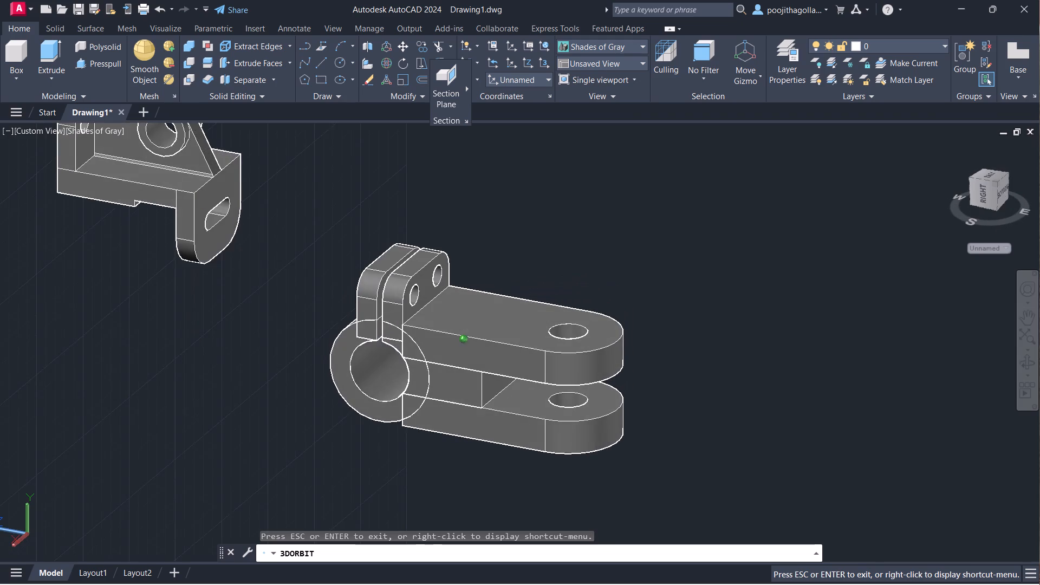
{"action": "left_click_drag", "start_coordinate": [642, 401], "coordinate": [642, 401]}
{"action": "scroll", "coordinate": [504, 394], "scroll_direction": "up", "scroll_amount": 2}
{"action": "middle_click_drag", "start_coordinate": [504, 394], "coordinate": [570, 417]}
{"action": "scroll", "coordinate": [573, 411], "scroll_direction": "up", "scroll_amount": 1}
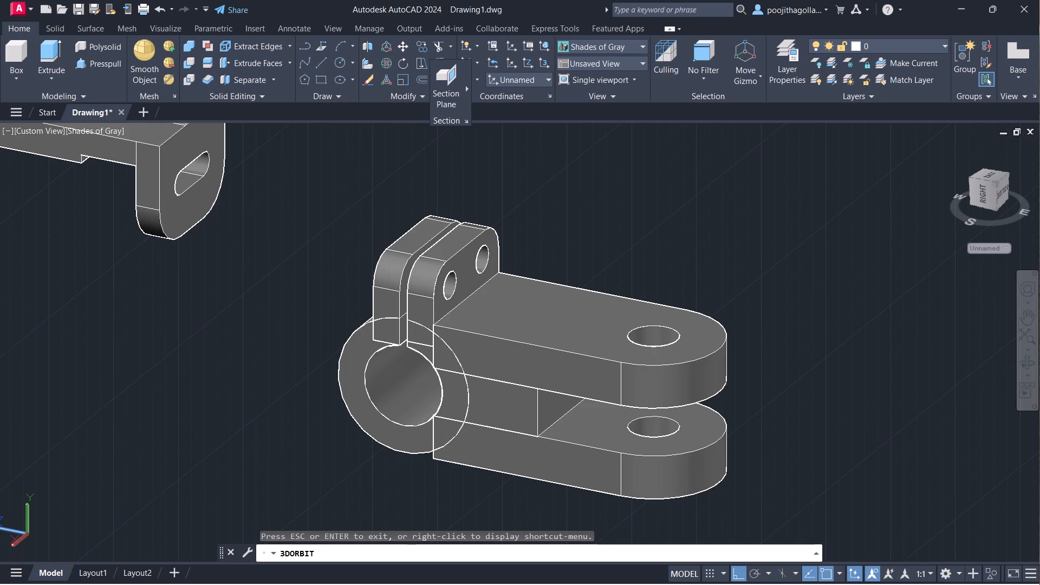
{"action": "scroll", "coordinate": [713, 308], "scroll_direction": "down", "scroll_amount": 1}
{"action": "middle_click_drag", "start_coordinate": [720, 290], "coordinate": [716, 292]}
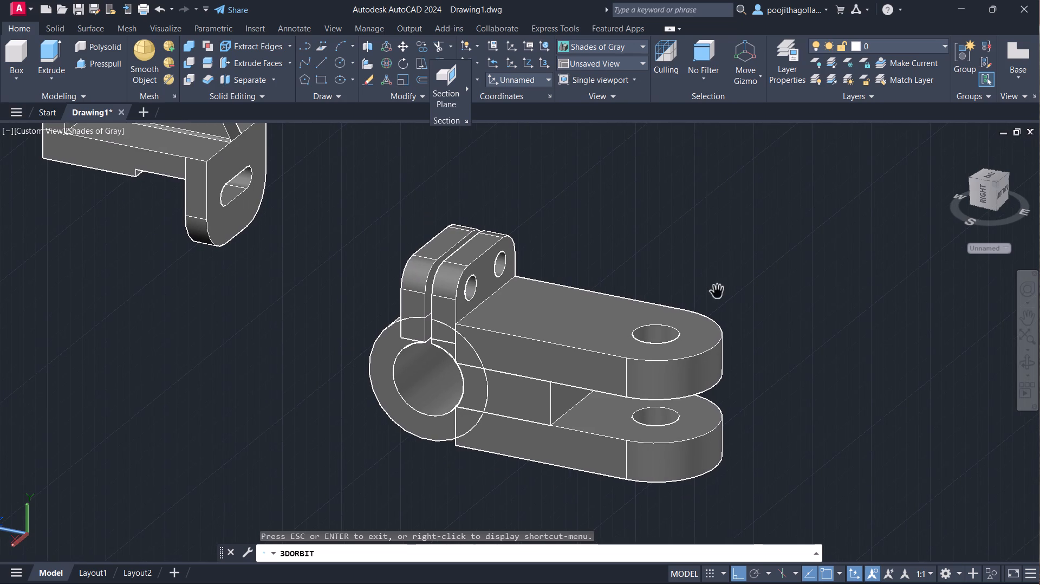
{"action": "key", "text": "Escape"}
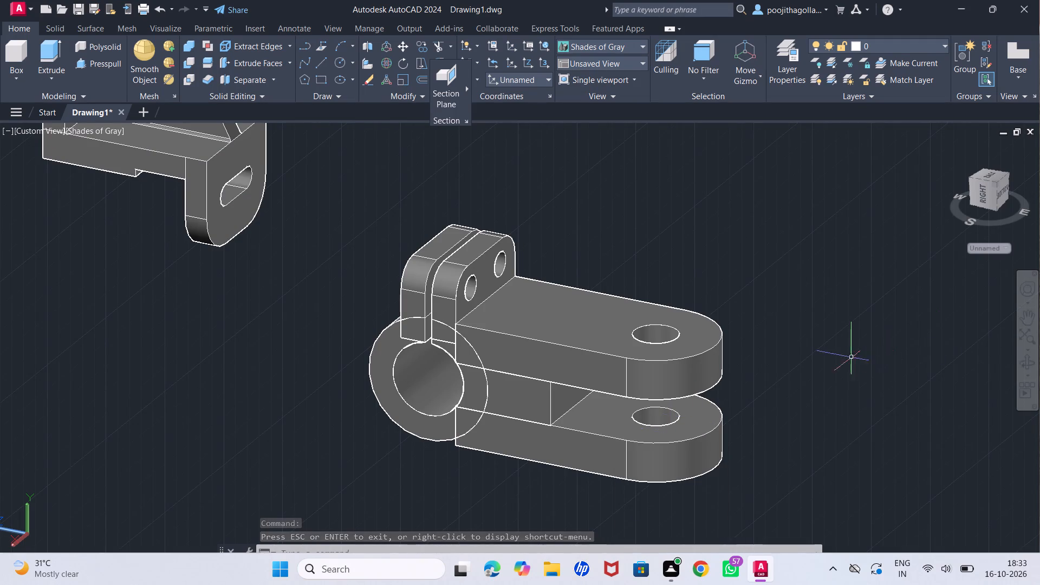
{"action": "scroll", "coordinate": [821, 361], "scroll_direction": "up", "scroll_amount": 1}
{"action": "scroll", "coordinate": [798, 365], "scroll_direction": "down", "scroll_amount": 1}
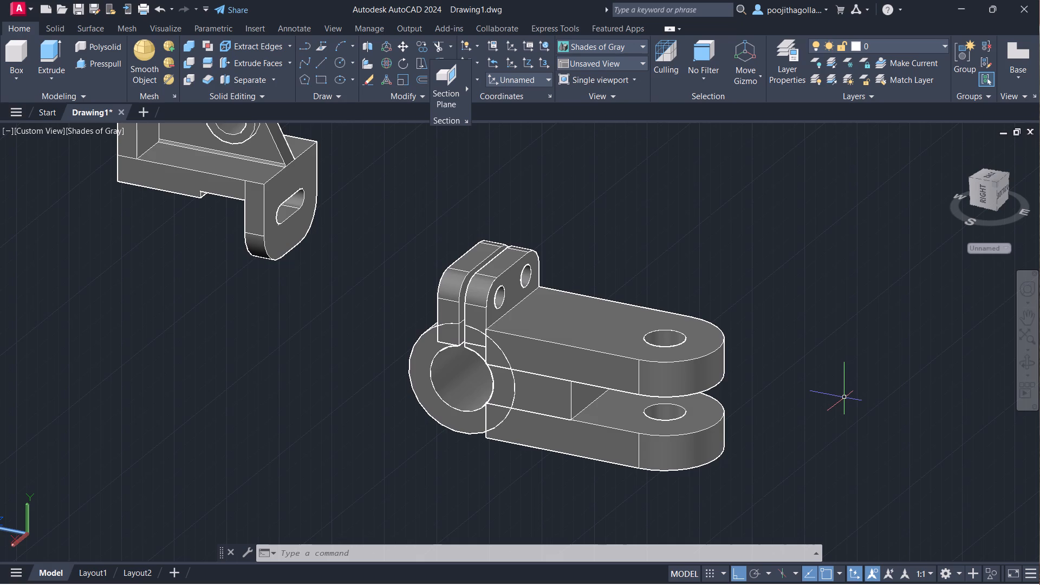
Union all solids of the fork part, including the slotted ring and two-hole plates, into one solid.
{"action": "type", "text": "UNI"}
{"action": "key", "text": "Return"}
{"action": "left_click_drag", "start_coordinate": [823, 183], "coordinate": [816, 194]}
{"action": "left_click", "coordinate": [423, 450]}
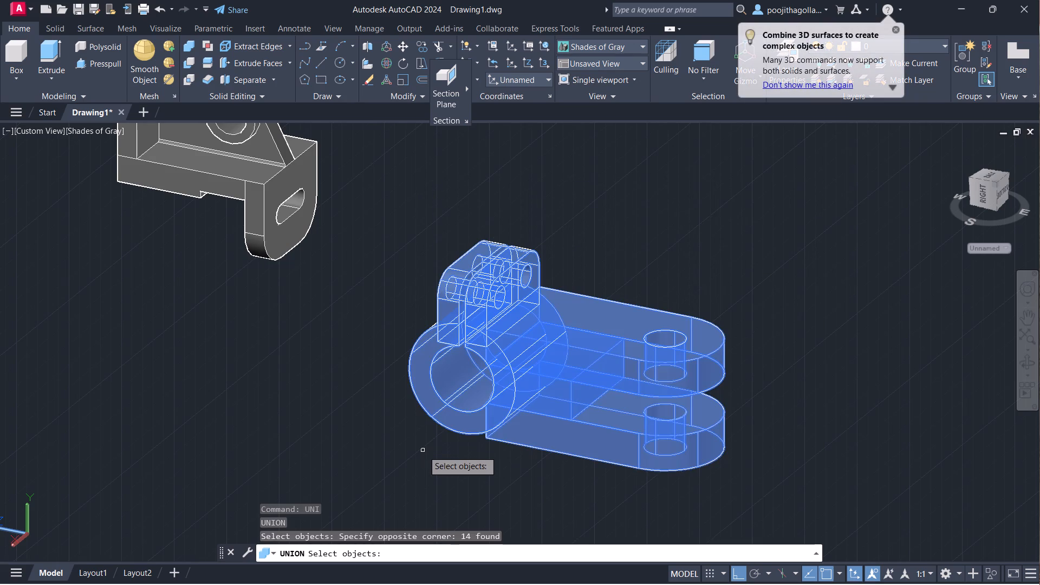
{"action": "key", "text": "Return"}
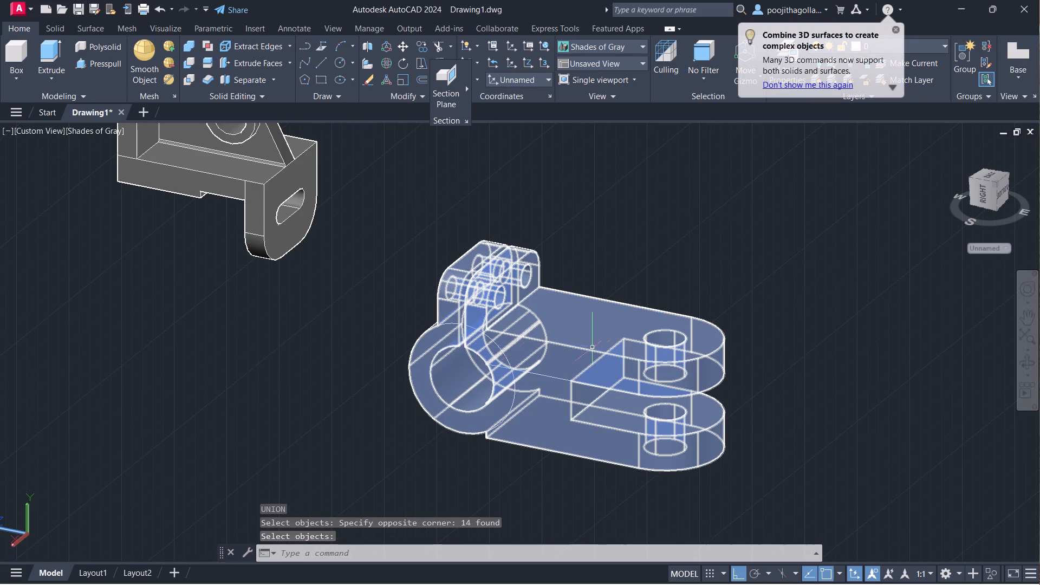
Presspull the slotted ring's exposed end face outward by 5.
{"action": "scroll", "coordinate": [695, 375], "scroll_direction": "down", "scroll_amount": 1}
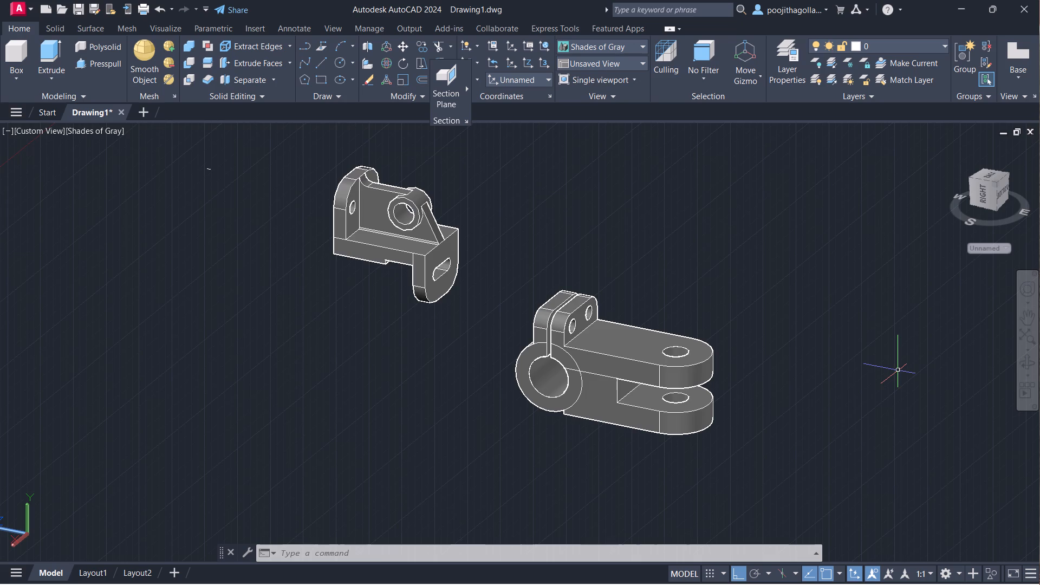
{"action": "left_click", "coordinate": [102, 62]}
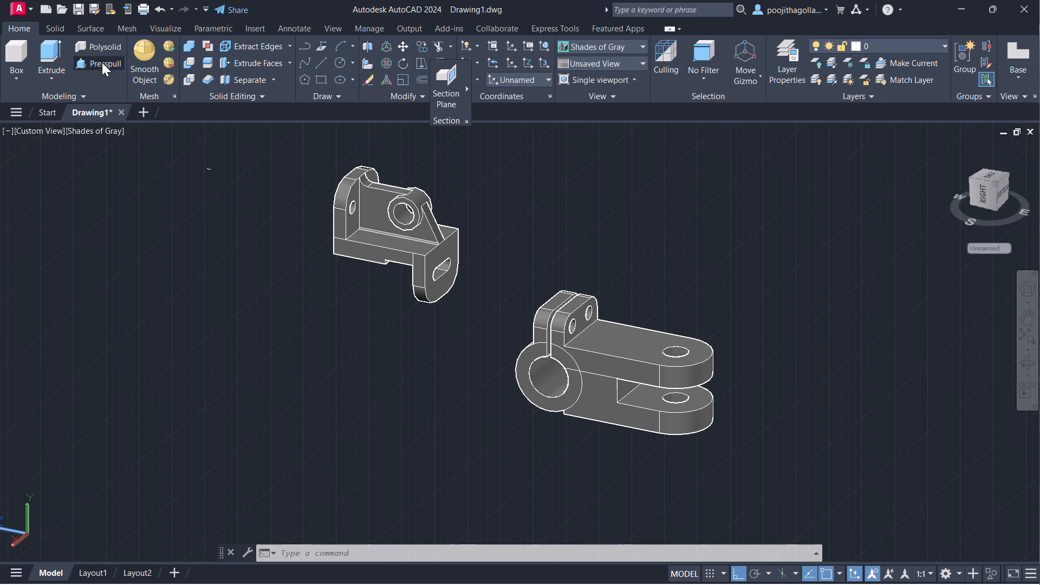
{"action": "left_click_drag", "start_coordinate": [530, 355], "coordinate": [528, 360]}
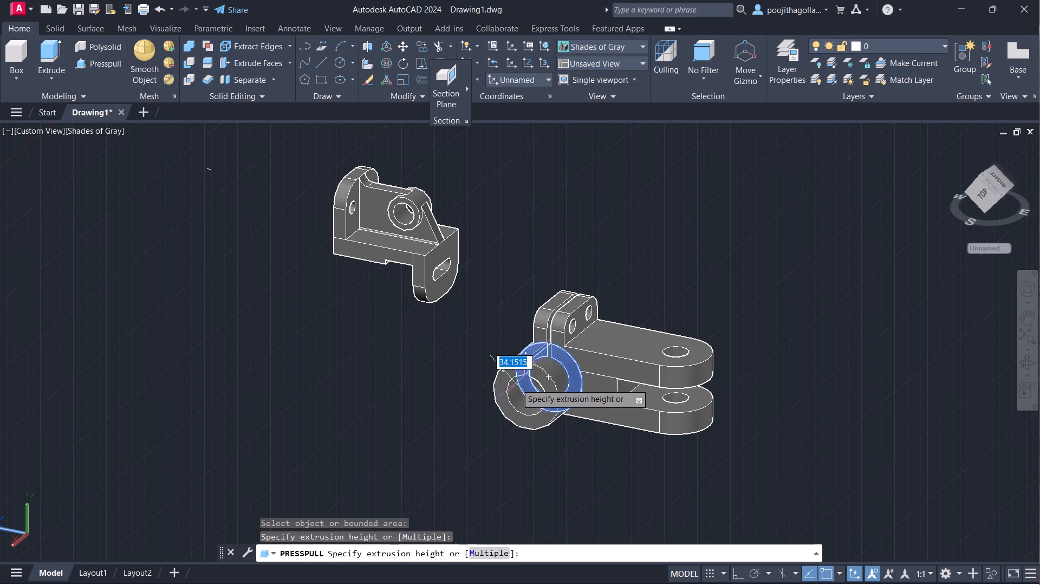
{"action": "key", "text": "5"}
{"action": "key", "text": "Return"}
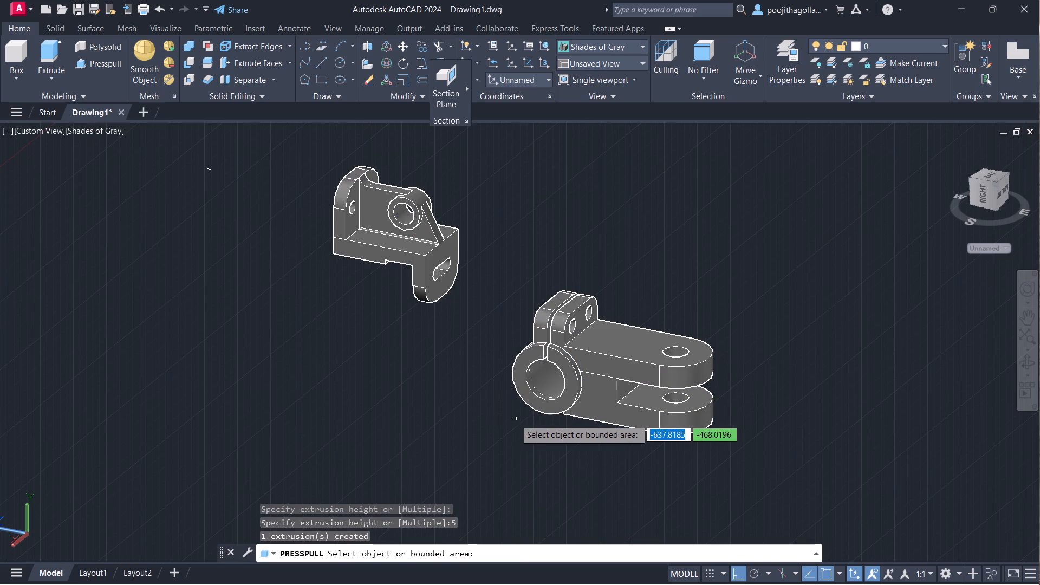
{"action": "middle_click_drag", "start_coordinate": [551, 426], "coordinate": [545, 442]}
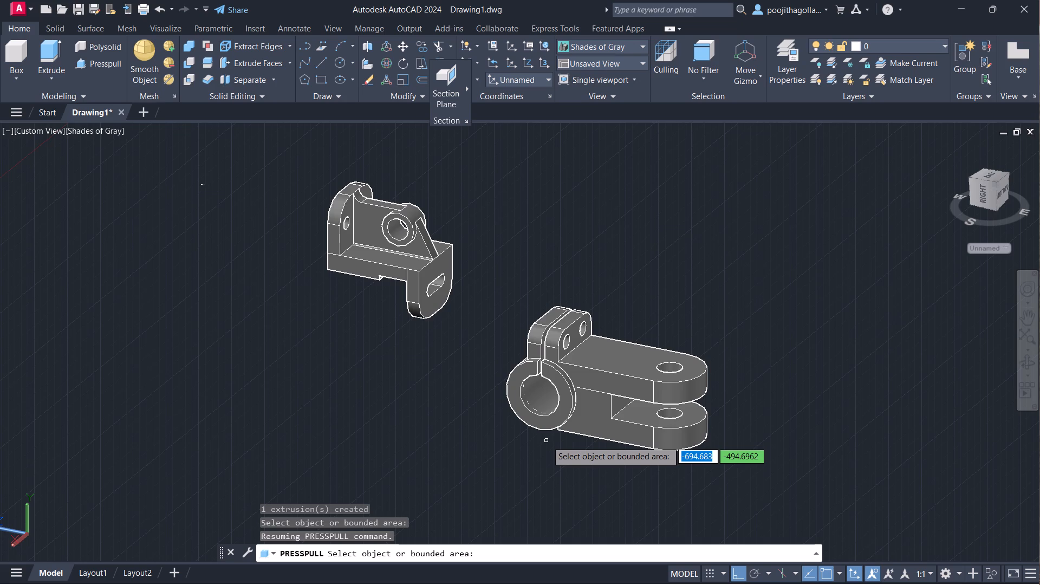
{"action": "scroll", "coordinate": [567, 409], "scroll_direction": "up", "scroll_amount": 1}
{"action": "middle_click_drag", "start_coordinate": [571, 404], "coordinate": [571, 439]}
{"action": "scroll", "coordinate": [571, 439], "scroll_direction": "up", "scroll_amount": 1}
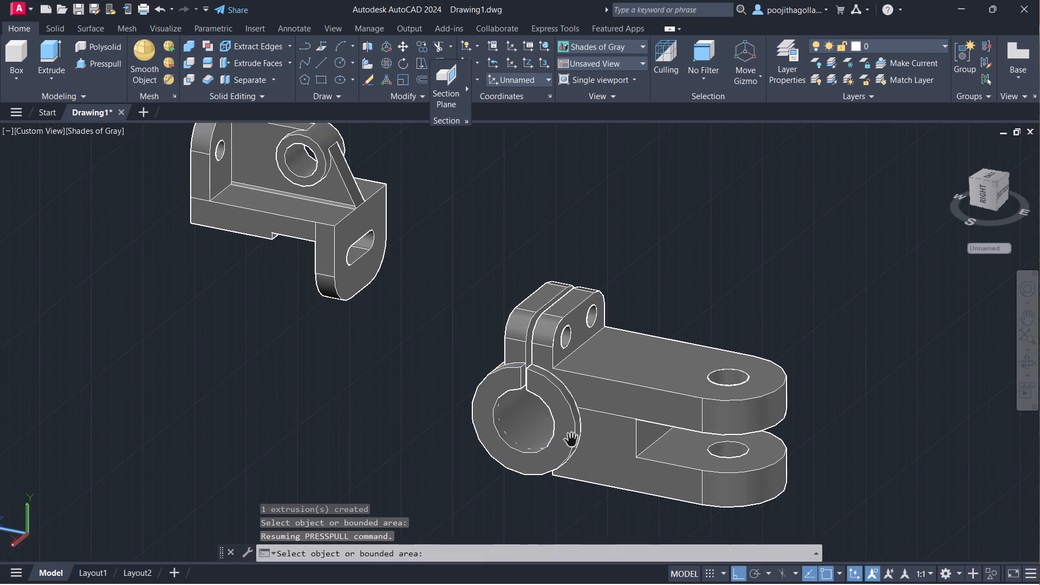
{"action": "scroll", "coordinate": [573, 421], "scroll_direction": "up", "scroll_amount": 1}
{"action": "key", "text": "Escape"}
Erase the small stray object lying in empty space beside the bracket.
{"action": "middle_click_drag", "start_coordinate": [603, 404], "coordinate": [601, 421]}
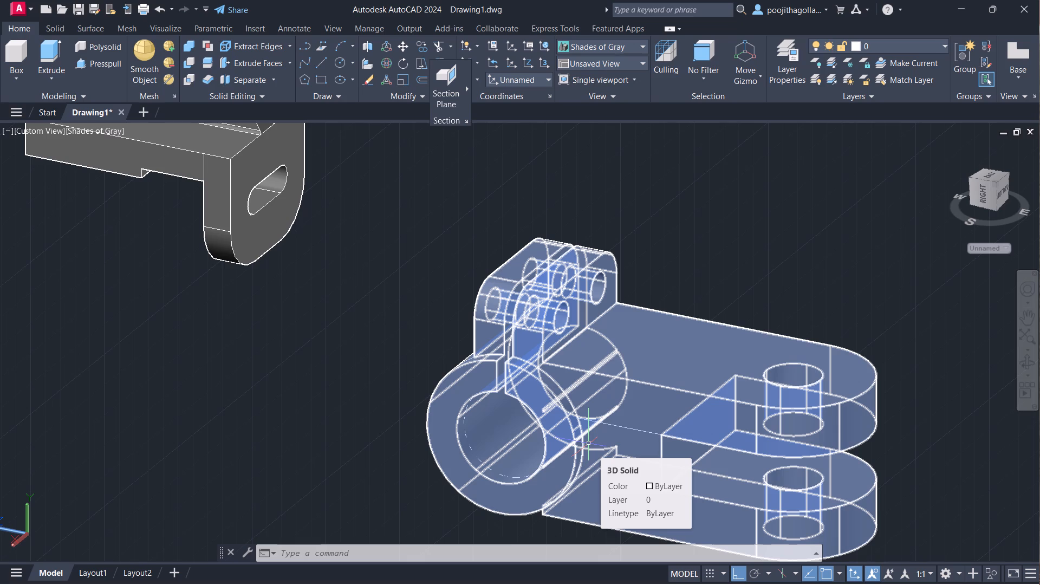
{"action": "scroll", "coordinate": [589, 446], "scroll_direction": "down", "scroll_amount": 2}
{"action": "scroll", "coordinate": [625, 506], "scroll_direction": "up", "scroll_amount": 2}
{"action": "middle_click_drag", "start_coordinate": [595, 448], "coordinate": [589, 435]}
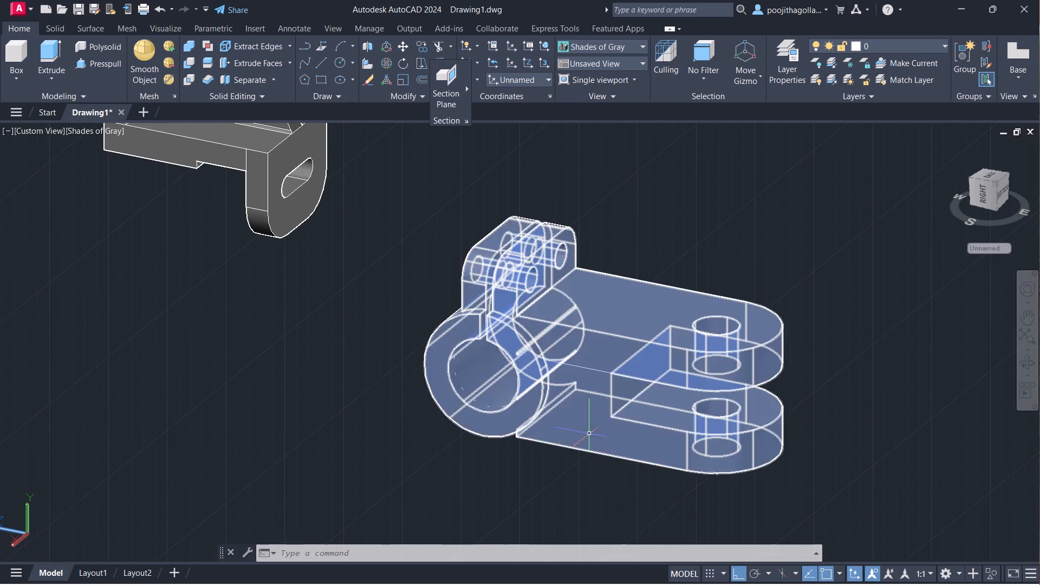
{"action": "scroll", "coordinate": [589, 434], "scroll_direction": "down", "scroll_amount": 1}
{"action": "middle_click_drag", "start_coordinate": [594, 415], "coordinate": [594, 388]}
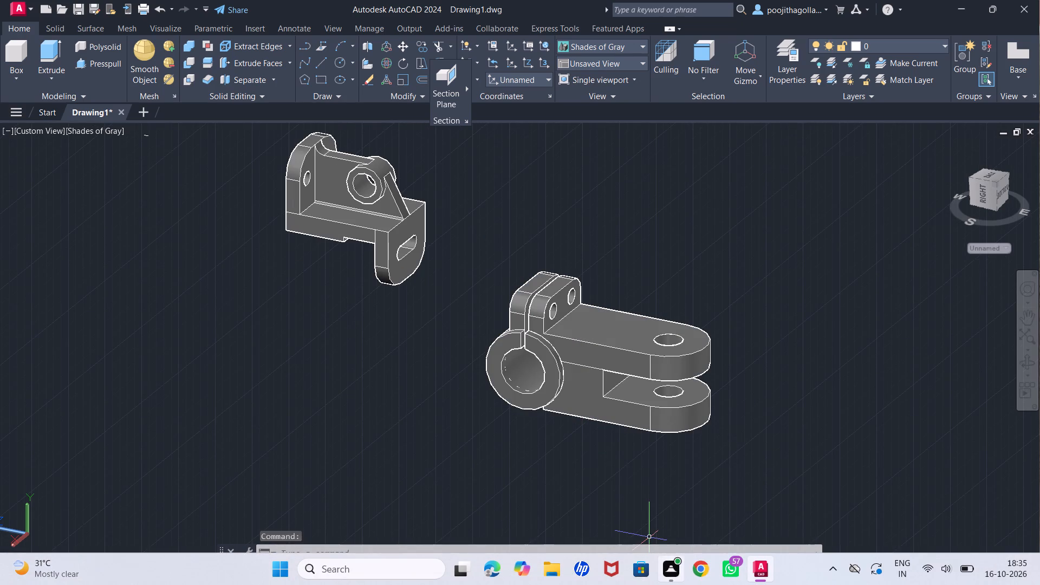
{"action": "scroll", "coordinate": [632, 383], "scroll_direction": "down", "scroll_amount": 2}
{"action": "middle_click_drag", "start_coordinate": [632, 383], "coordinate": [627, 407]}
{"action": "scroll", "coordinate": [593, 353], "scroll_direction": "up", "scroll_amount": 2}
{"action": "middle_click", "coordinate": [593, 354]}
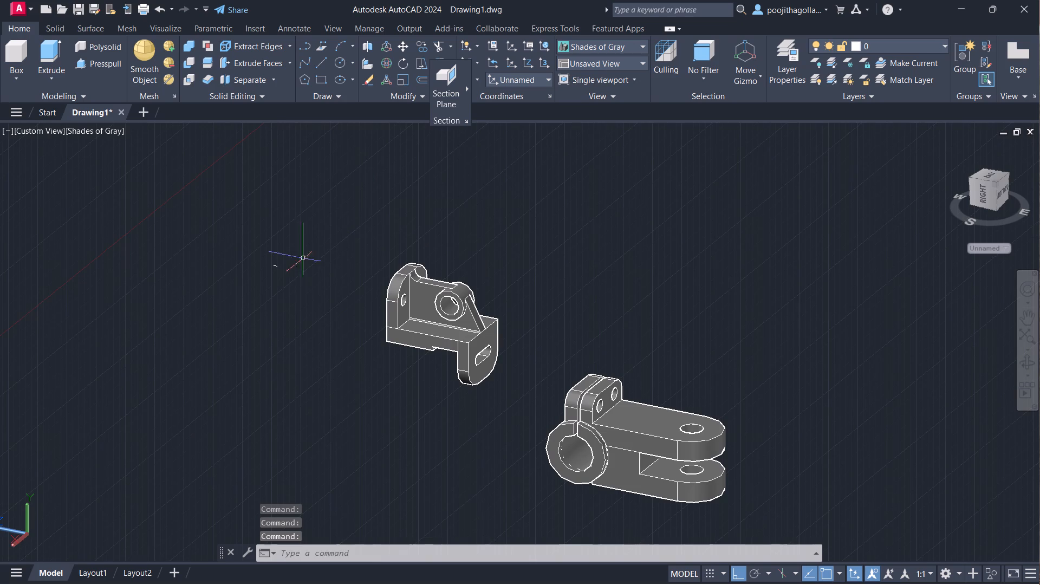
{"action": "left_click", "coordinate": [303, 258]}
{"action": "left_click", "coordinate": [264, 291]}
{"action": "key", "text": "Delete"}
Examine the bracket and the united fork part for completeness, both together and close up.
{"action": "scroll", "coordinate": [445, 353], "scroll_direction": "down", "scroll_amount": 1}
{"action": "middle_click_drag", "start_coordinate": [459, 370], "coordinate": [434, 333]}
{"action": "scroll", "coordinate": [452, 342], "scroll_direction": "up", "scroll_amount": 2}
{"action": "middle_click_drag", "start_coordinate": [457, 346], "coordinate": [436, 400]}
{"action": "scroll", "coordinate": [477, 400], "scroll_direction": "down", "scroll_amount": 1}
{"action": "middle_click_drag", "start_coordinate": [496, 409], "coordinate": [467, 363]}
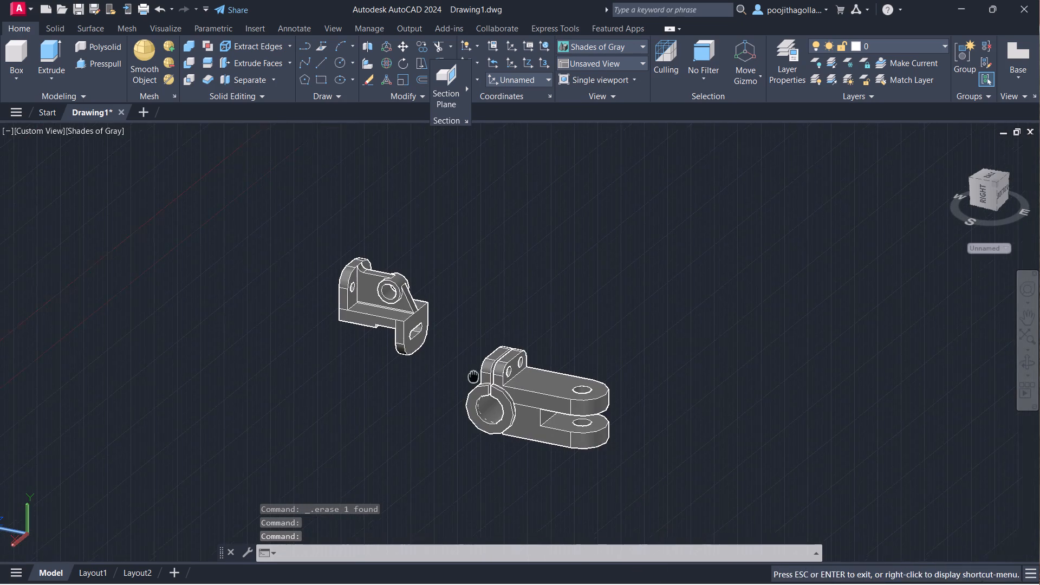
{"action": "middle_click_drag", "start_coordinate": [467, 363], "coordinate": [463, 357]}
{"action": "scroll", "coordinate": [461, 357], "scroll_direction": "up", "scroll_amount": 1}
{"action": "middle_click_drag", "start_coordinate": [463, 368], "coordinate": [469, 390]}
{"action": "scroll", "coordinate": [528, 403], "scroll_direction": "up", "scroll_amount": 1}
{"action": "middle_click_drag", "start_coordinate": [528, 403], "coordinate": [526, 396]}
{"action": "middle_click", "coordinate": [526, 396]}
{"action": "scroll", "coordinate": [526, 396], "scroll_direction": "up", "scroll_amount": 1}
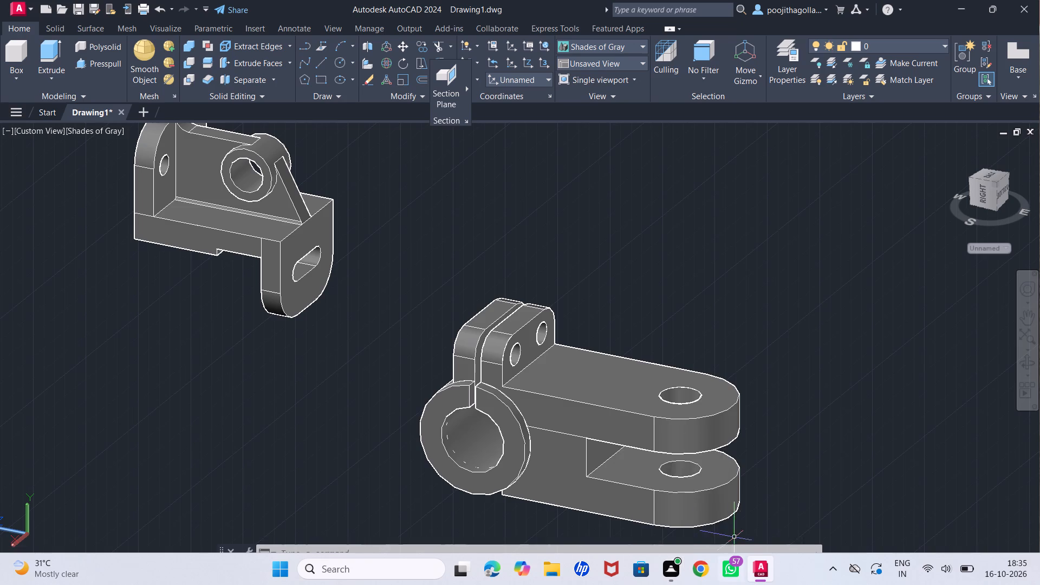
{"action": "middle_click_drag", "start_coordinate": [634, 411], "coordinate": [642, 359]}
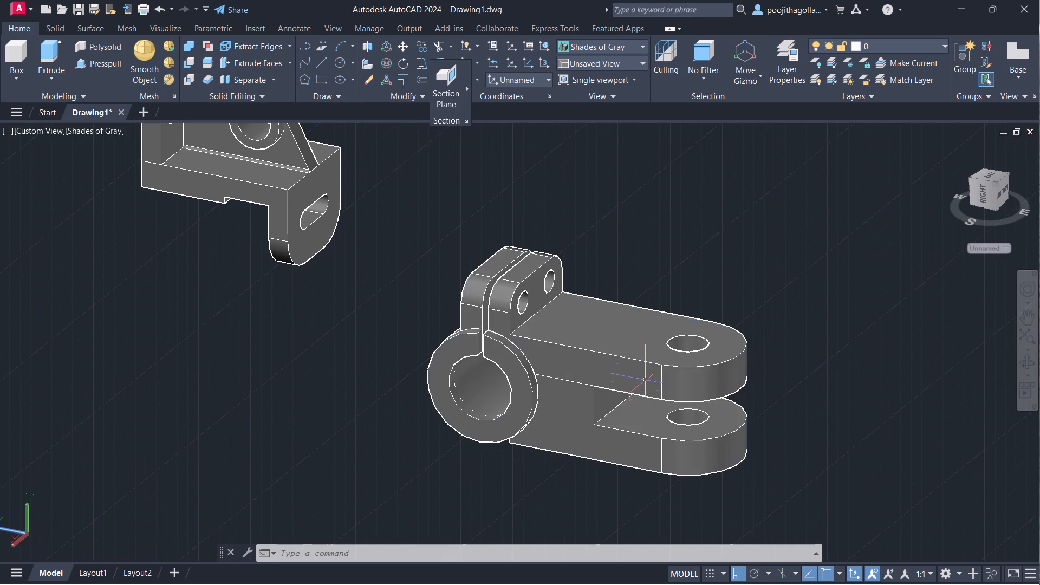
{"action": "scroll", "coordinate": [646, 389], "scroll_direction": "down", "scroll_amount": 1}
{"action": "middle_click_drag", "start_coordinate": [651, 430], "coordinate": [655, 459]}
{"action": "scroll", "coordinate": [594, 366], "scroll_direction": "up", "scroll_amount": 1}
{"action": "middle_click_drag", "start_coordinate": [596, 369], "coordinate": [615, 402]}
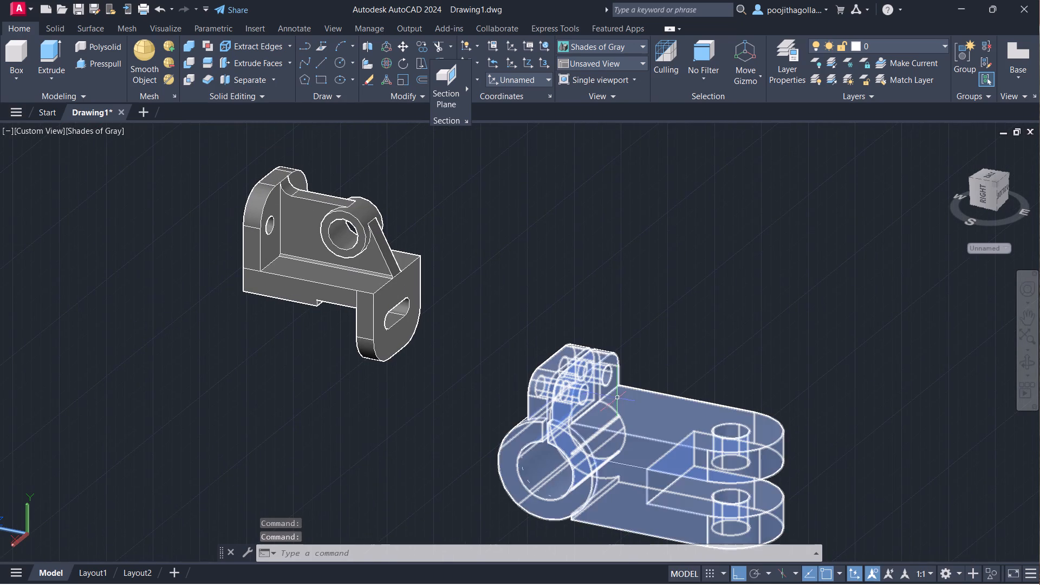
Save the drawing as A22 in the CAD folder.
{"action": "key", "text": "ctrl+s"}
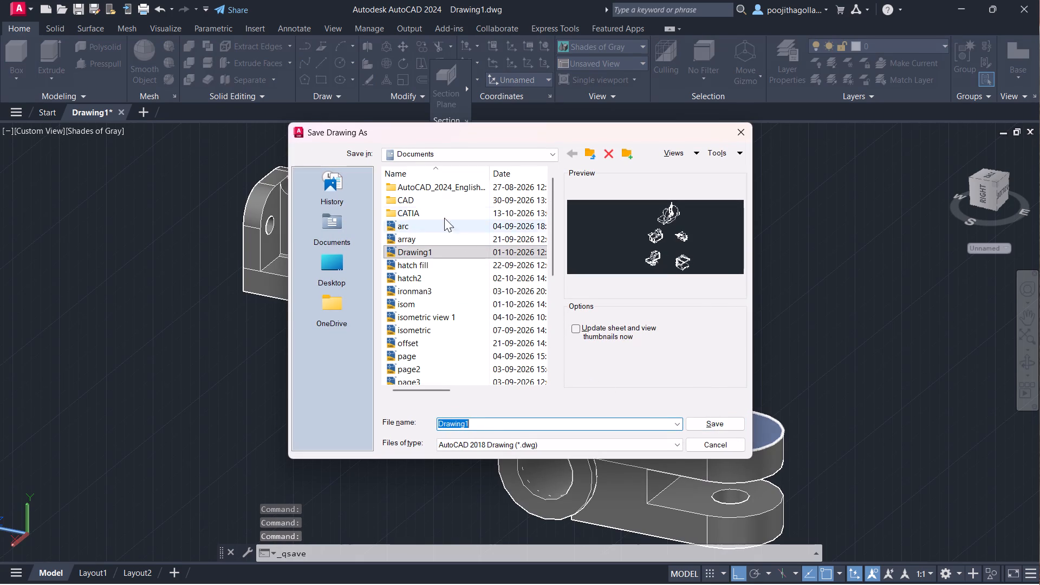
{"action": "double_click", "coordinate": [440, 203]}
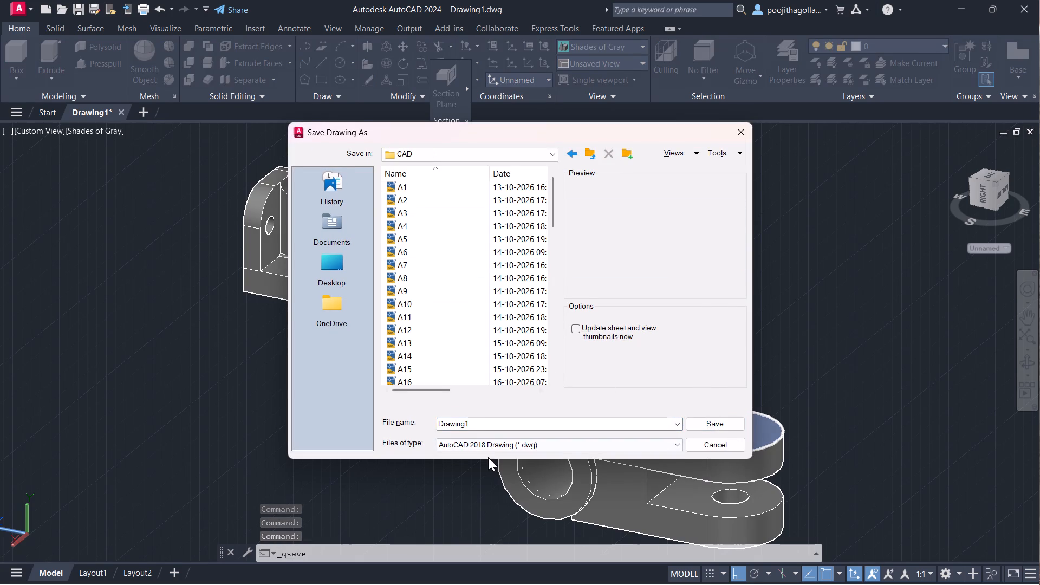
{"action": "left_click", "coordinate": [482, 423]}
{"action": "key", "text": "shift+a"}
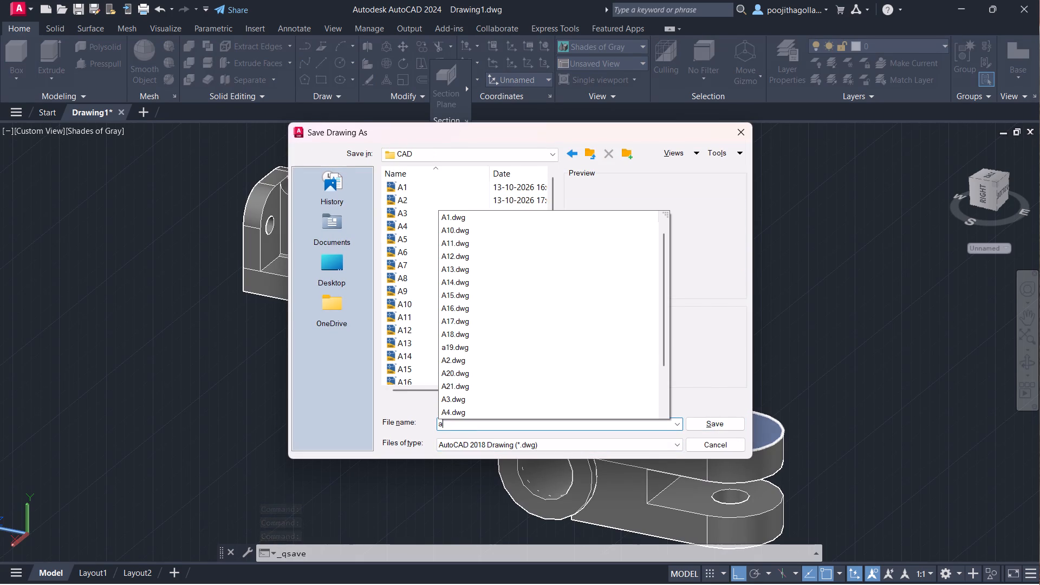
{"action": "key", "text": "2"}
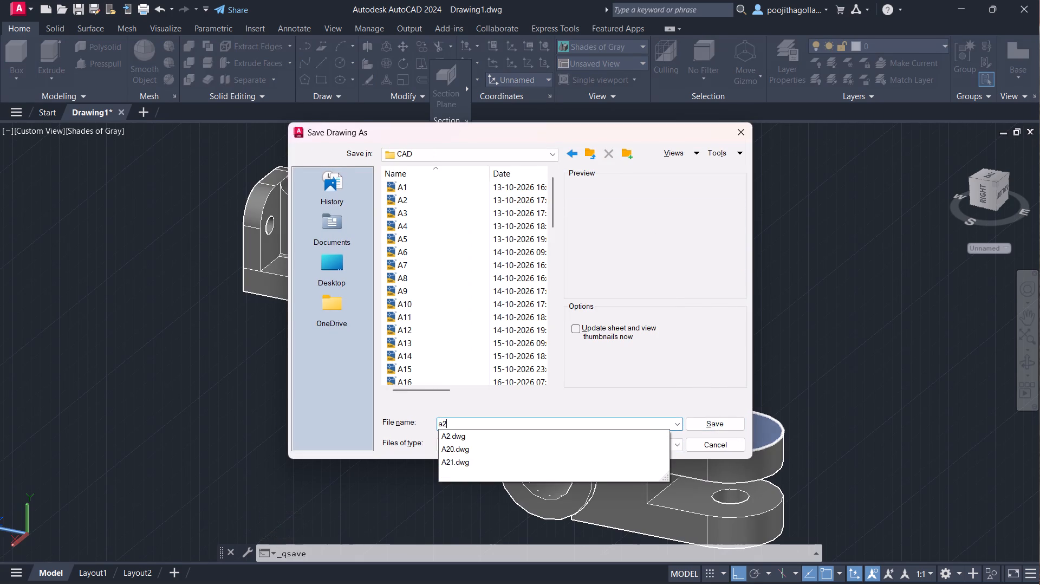
{"action": "key", "text": "2"}
{"action": "key", "text": "BackSpace"}
{"action": "key", "text": "BackSpace"}
{"action": "key", "text": "BackSpace"}
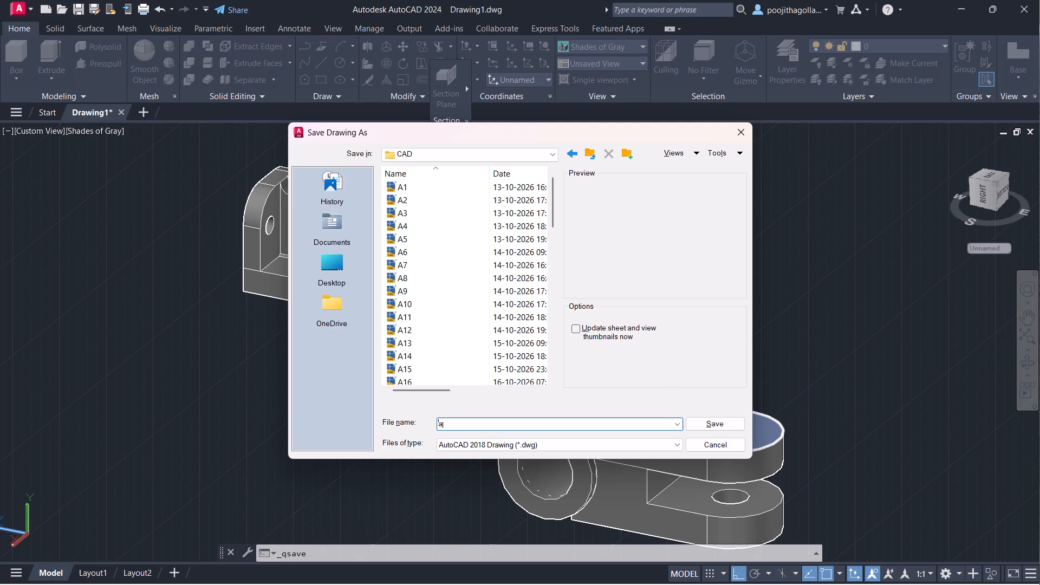
{"action": "key", "text": "shift+a"}
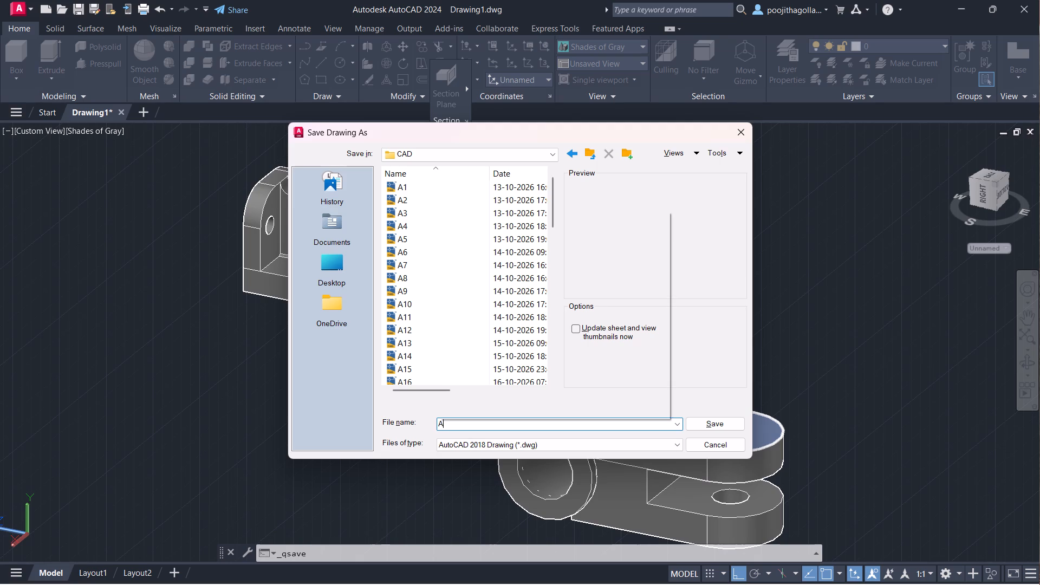
{"action": "type", "text": "22"}
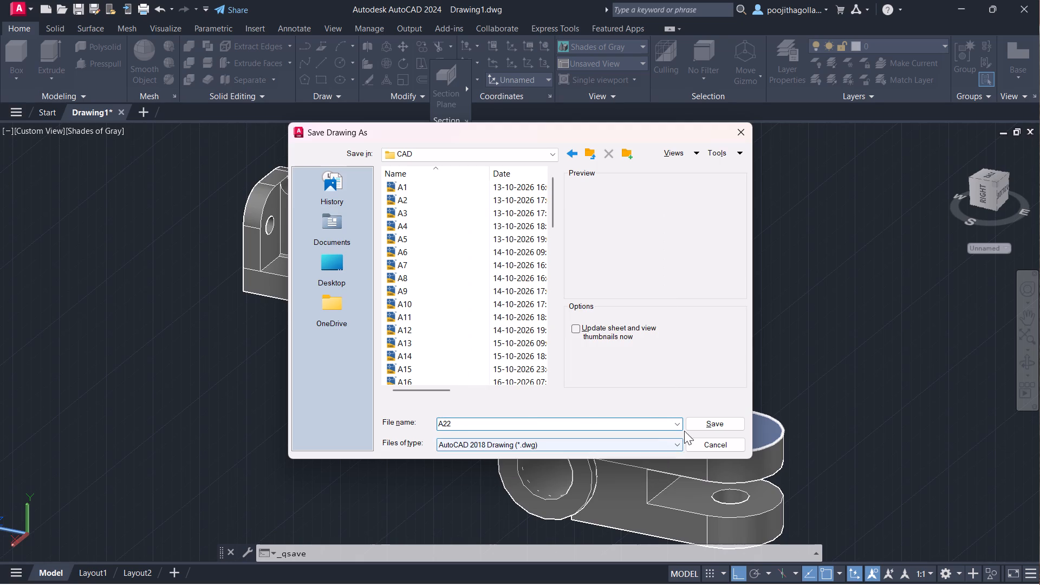
{"action": "left_click", "coordinate": [699, 426]}
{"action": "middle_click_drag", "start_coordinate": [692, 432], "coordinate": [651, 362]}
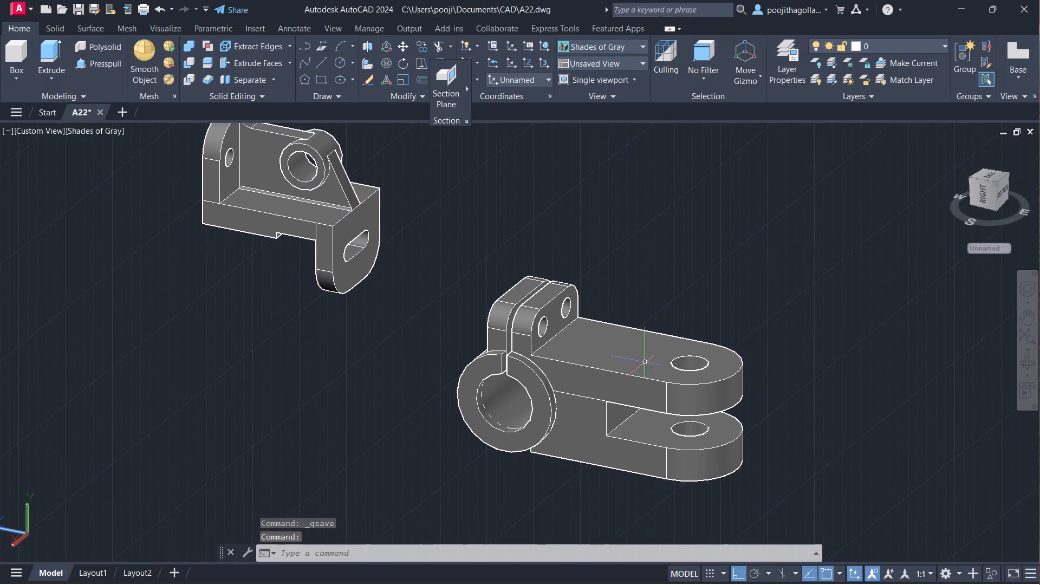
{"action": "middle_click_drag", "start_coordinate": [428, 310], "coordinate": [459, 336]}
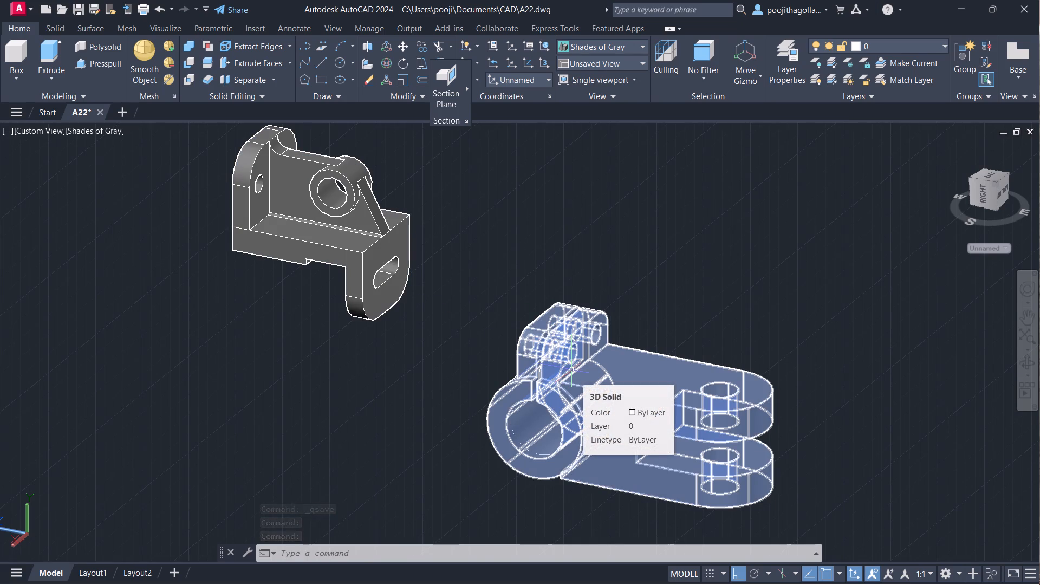
Examine the united fork part close up and together with the bracket.
{"action": "middle_click_drag", "start_coordinate": [548, 400], "coordinate": [528, 373]}
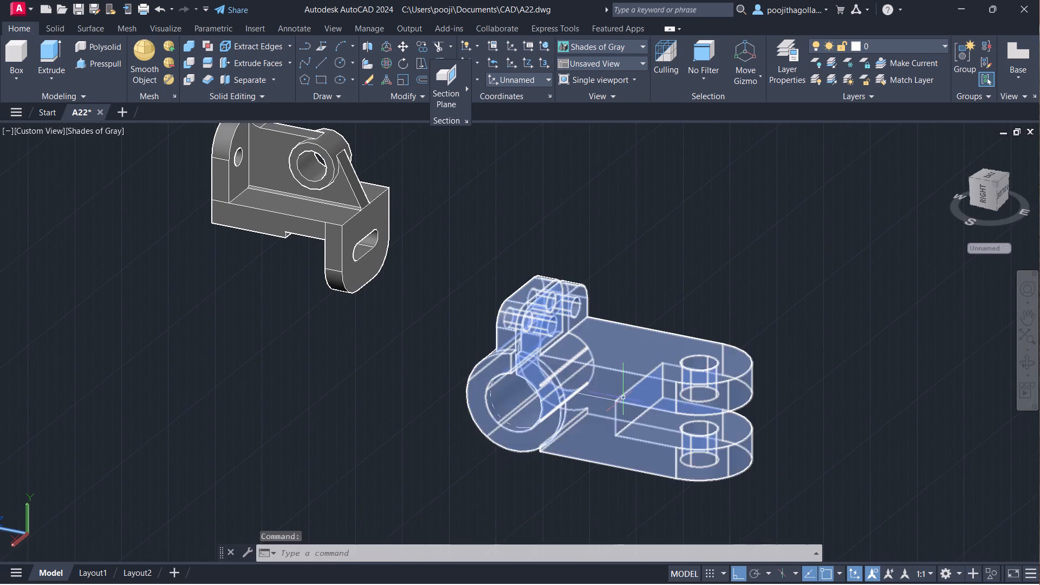
{"action": "middle_click_drag", "start_coordinate": [621, 399], "coordinate": [577, 371]}
{"action": "scroll", "coordinate": [575, 379], "scroll_direction": "down", "scroll_amount": 1}
{"action": "middle_click_drag", "start_coordinate": [568, 398], "coordinate": [576, 415]}
{"action": "scroll", "coordinate": [547, 396], "scroll_direction": "up", "scroll_amount": 2}
{"action": "middle_click_drag", "start_coordinate": [547, 407], "coordinate": [549, 419]}
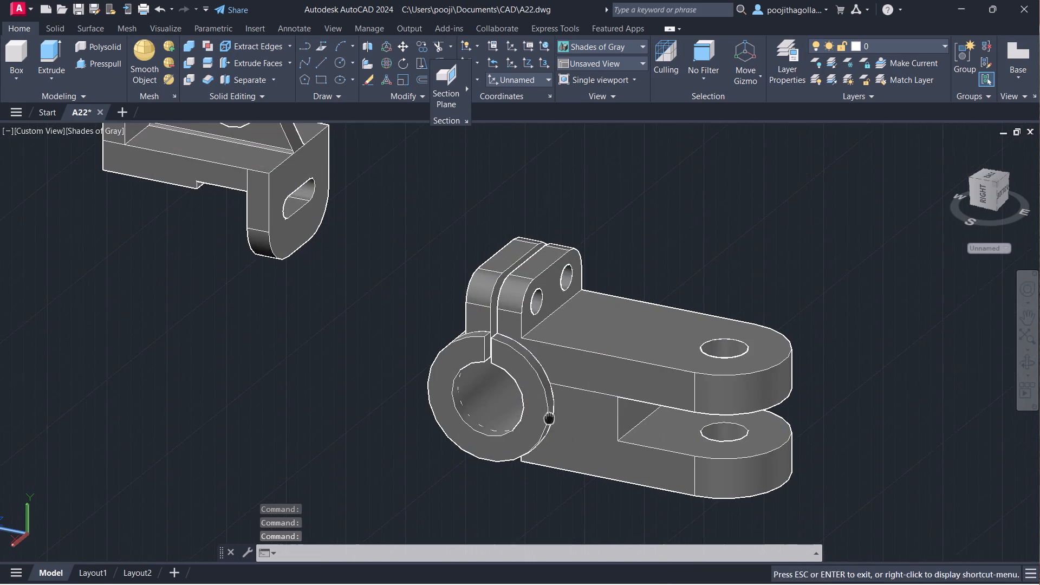
{"action": "middle_click_drag", "start_coordinate": [549, 419], "coordinate": [551, 425]}
{"action": "scroll", "coordinate": [550, 424], "scroll_direction": "down", "scroll_amount": 2}
{"action": "middle_click_drag", "start_coordinate": [550, 424], "coordinate": [551, 440]}
{"action": "scroll", "coordinate": [538, 413], "scroll_direction": "up", "scroll_amount": 1}
{"action": "middle_click_drag", "start_coordinate": [538, 412], "coordinate": [530, 392]}
{"action": "scroll", "coordinate": [538, 412], "scroll_direction": "up", "scroll_amount": 1}
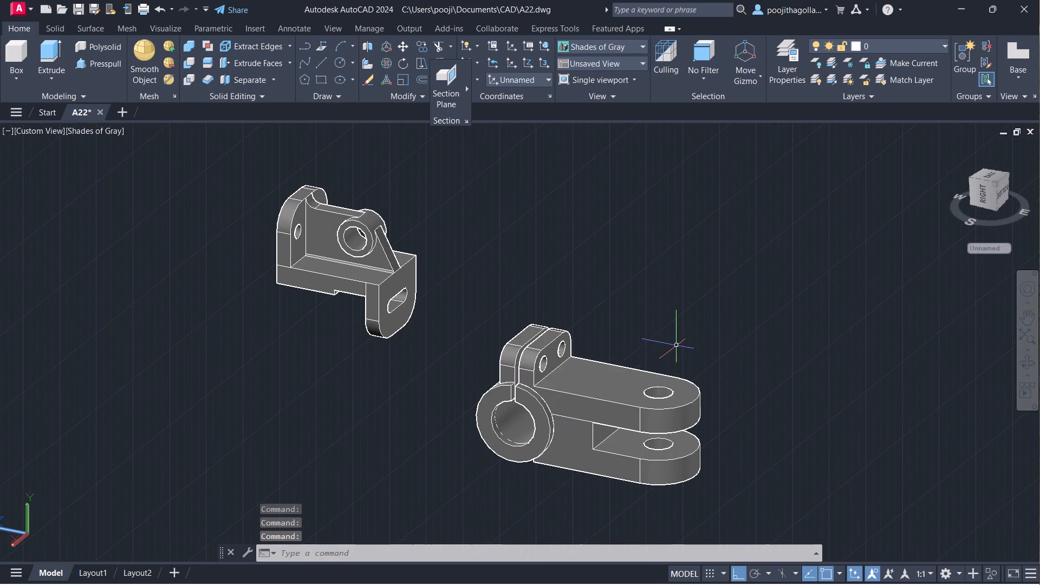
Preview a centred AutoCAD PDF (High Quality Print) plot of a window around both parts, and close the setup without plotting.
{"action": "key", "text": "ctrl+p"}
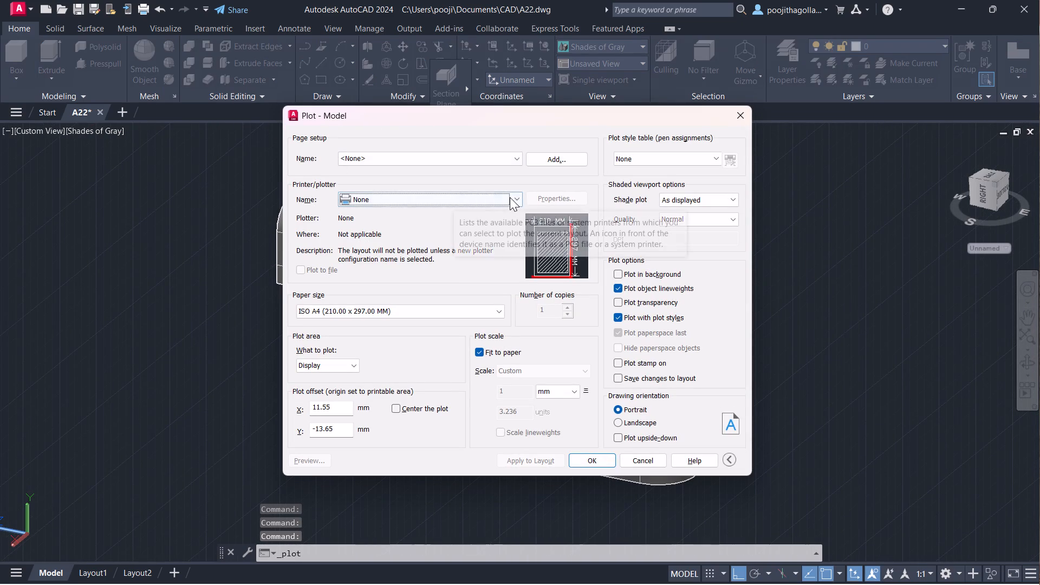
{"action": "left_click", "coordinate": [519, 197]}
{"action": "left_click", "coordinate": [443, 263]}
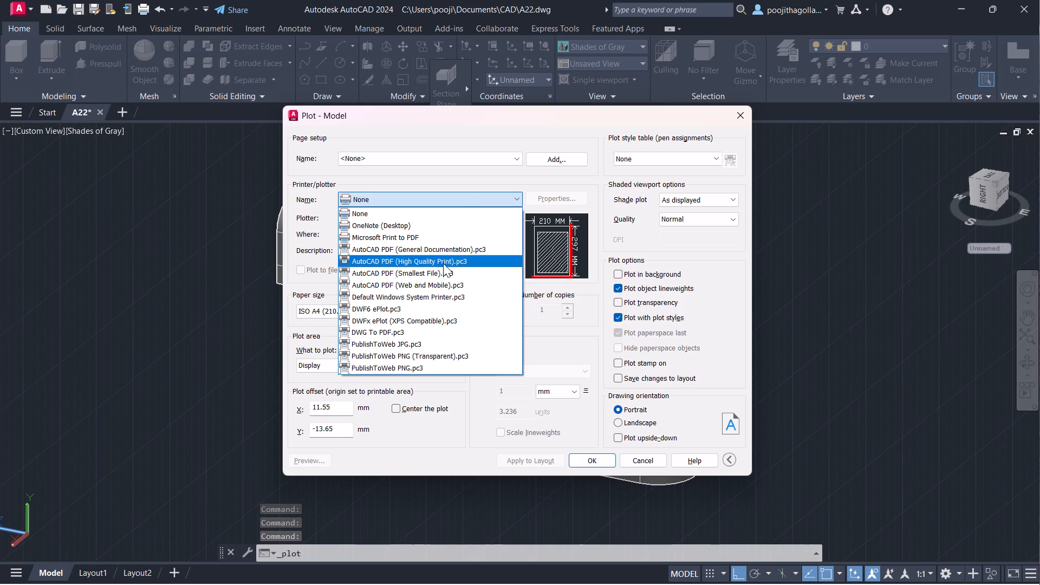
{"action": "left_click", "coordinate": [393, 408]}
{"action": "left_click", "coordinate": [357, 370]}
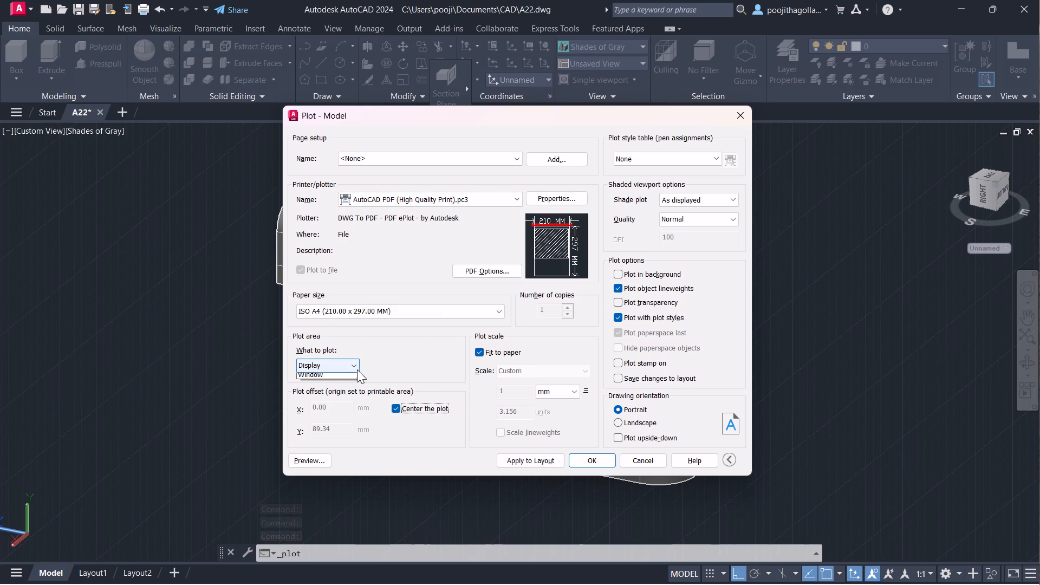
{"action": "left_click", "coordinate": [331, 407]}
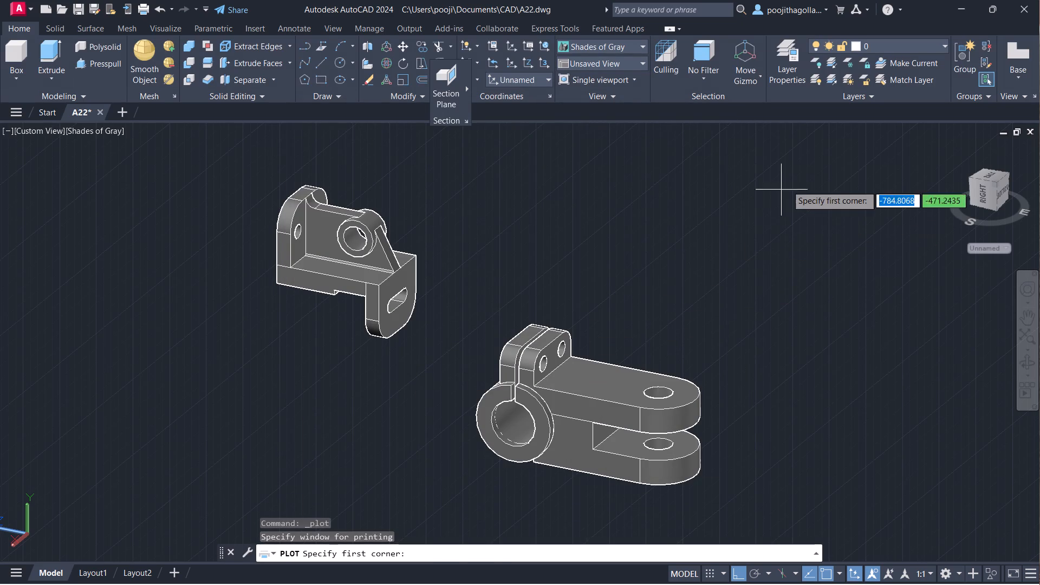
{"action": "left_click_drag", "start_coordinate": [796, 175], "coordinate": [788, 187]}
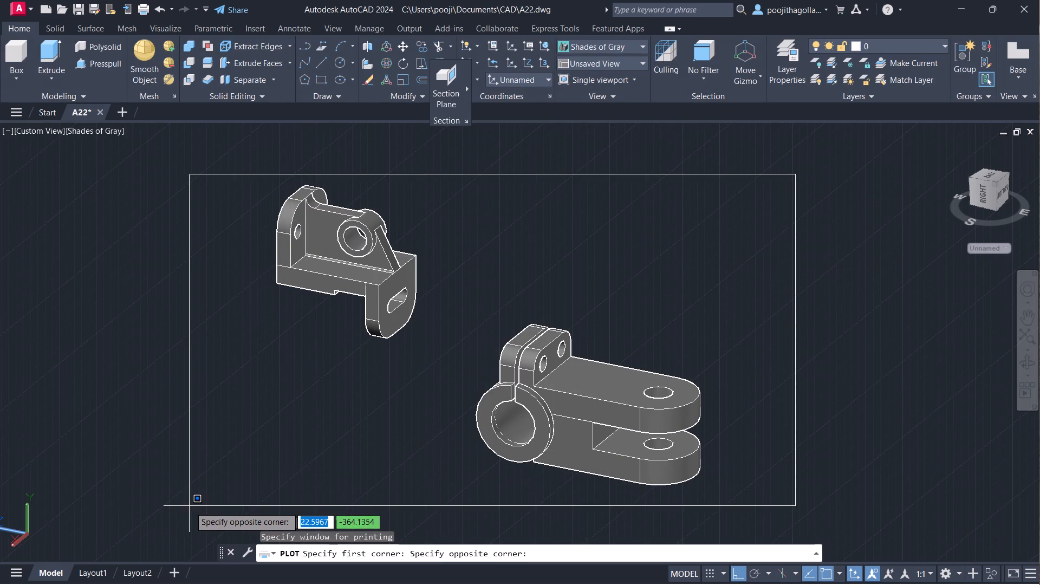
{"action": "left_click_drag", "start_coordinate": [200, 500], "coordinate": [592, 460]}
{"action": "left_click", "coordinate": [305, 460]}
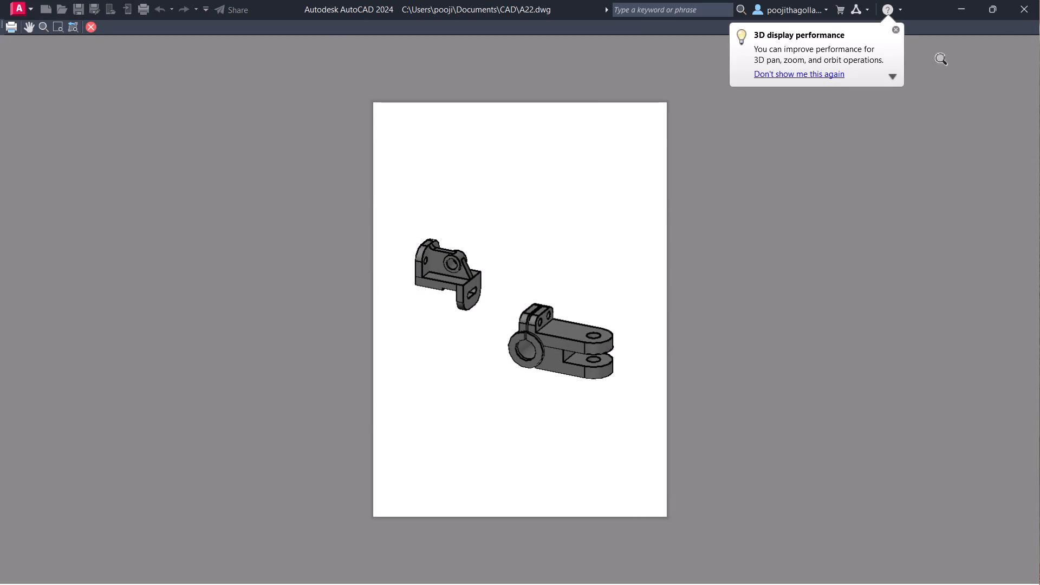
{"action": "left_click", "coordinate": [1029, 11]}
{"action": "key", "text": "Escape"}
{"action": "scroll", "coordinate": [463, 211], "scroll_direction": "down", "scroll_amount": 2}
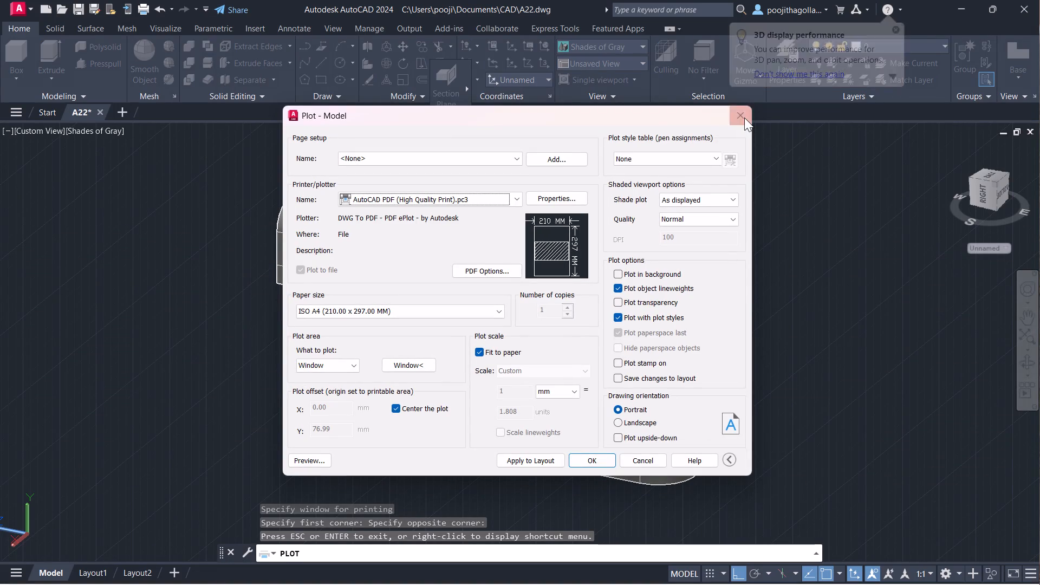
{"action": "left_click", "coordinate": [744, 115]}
Move the bracket with polar tracking on so that it sits directly above the fork part.
{"action": "scroll", "coordinate": [636, 287], "scroll_direction": "down", "scroll_amount": 2}
{"action": "middle_click_drag", "start_coordinate": [659, 292], "coordinate": [686, 265]}
{"action": "scroll", "coordinate": [621, 285], "scroll_direction": "up", "scroll_amount": 2}
{"action": "middle_click_drag", "start_coordinate": [625, 284], "coordinate": [593, 316]}
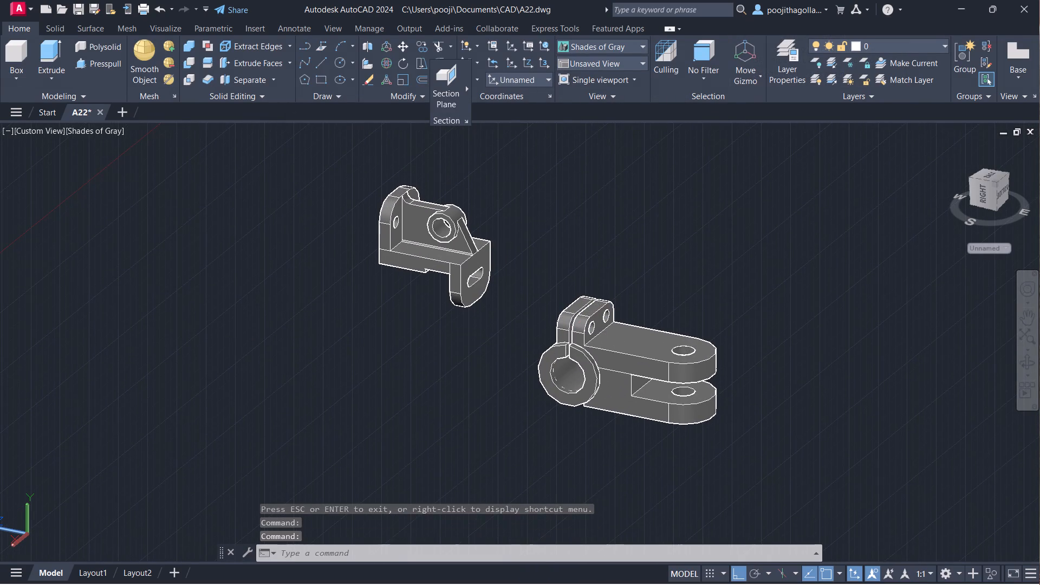
{"action": "left_click", "coordinate": [454, 255]}
{"action": "key", "text": "m"}
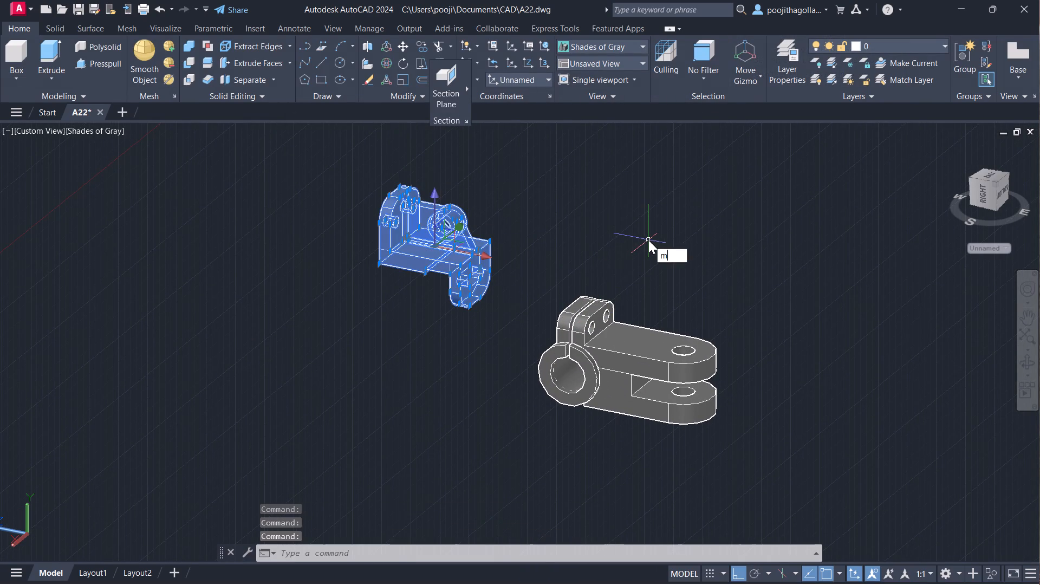
{"action": "key", "text": "Return"}
{"action": "left_click", "coordinate": [749, 571]}
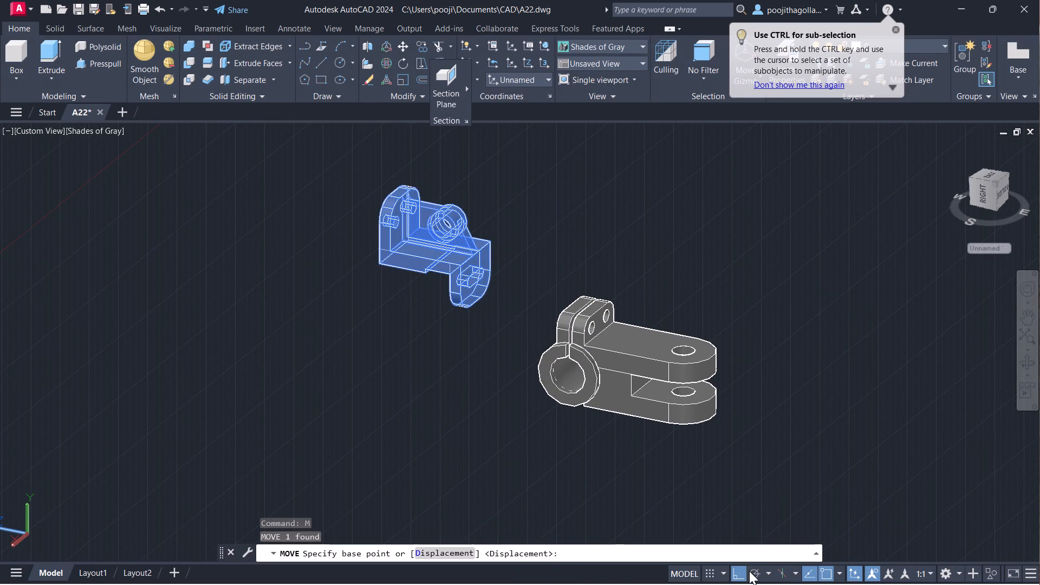
{"action": "left_click_drag", "start_coordinate": [479, 278], "coordinate": [668, 255]}
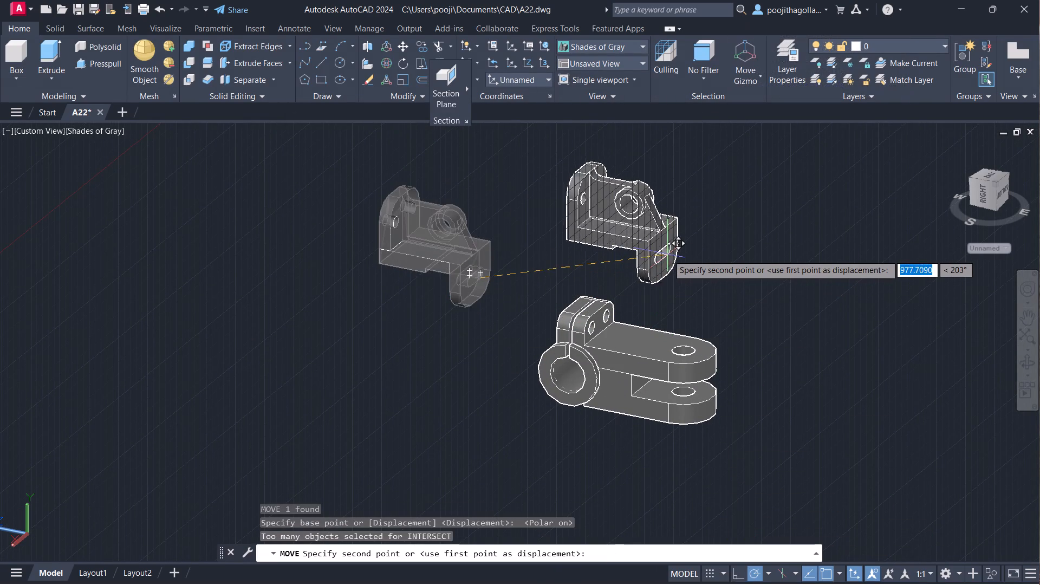
{"action": "left_click_drag", "start_coordinate": [668, 255], "coordinate": [665, 245]}
{"action": "left_click", "coordinate": [666, 251]}
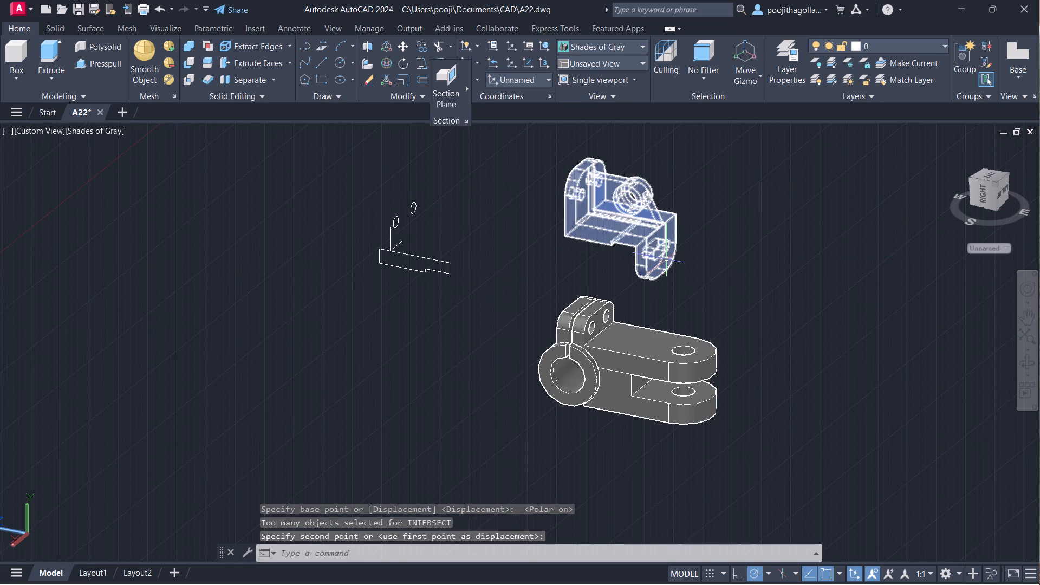
Erase the leftover sketch outlines and circles at the bracket's former location.
{"action": "left_click", "coordinate": [487, 188]}
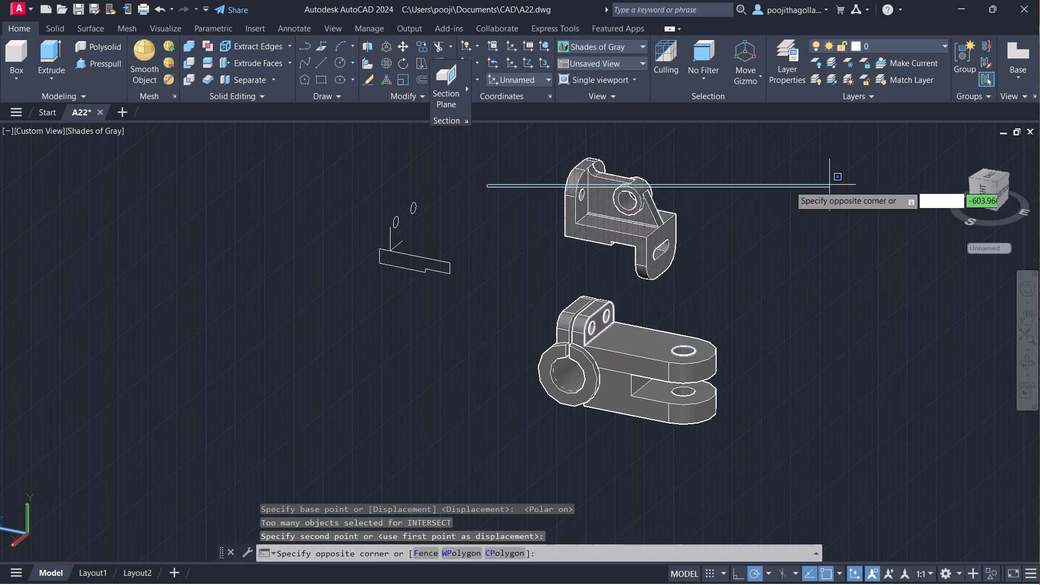
{"action": "left_click", "coordinate": [343, 322]}
{"action": "key", "text": "Delete"}
Set up a centred plot of the model using AutoCAD PDF (High Quality Print).
{"action": "scroll", "coordinate": [527, 309], "scroll_direction": "down", "scroll_amount": 1}
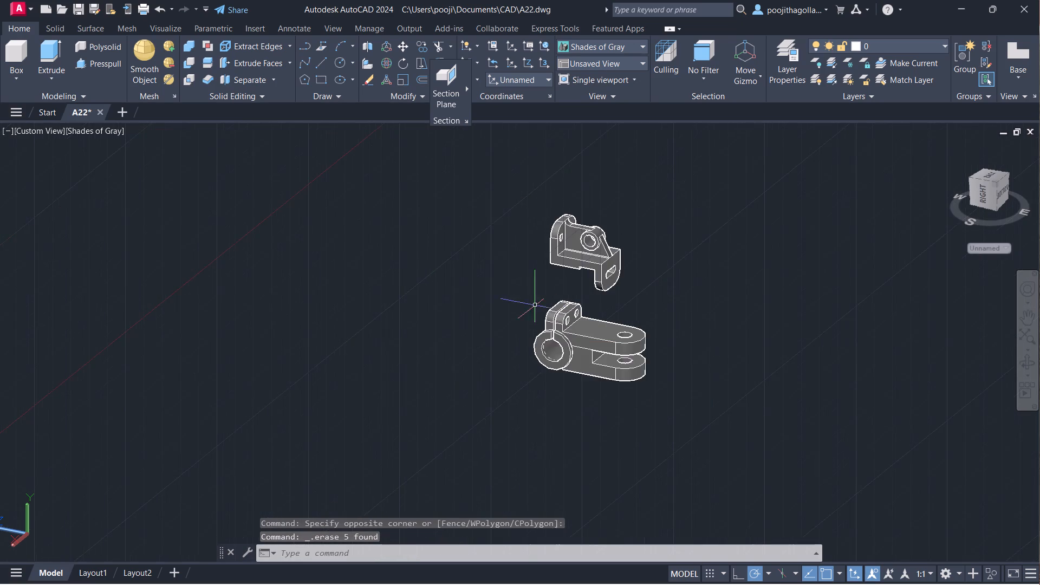
{"action": "middle_click_drag", "start_coordinate": [548, 303], "coordinate": [490, 281]}
{"action": "scroll", "coordinate": [514, 278], "scroll_direction": "up", "scroll_amount": 2}
{"action": "middle_click_drag", "start_coordinate": [524, 281], "coordinate": [501, 310]}
{"action": "scroll", "coordinate": [516, 311], "scroll_direction": "down", "scroll_amount": 1}
{"action": "middle_click_drag", "start_coordinate": [541, 330], "coordinate": [539, 298]}
{"action": "middle_click_drag", "start_coordinate": [541, 310], "coordinate": [540, 331]}
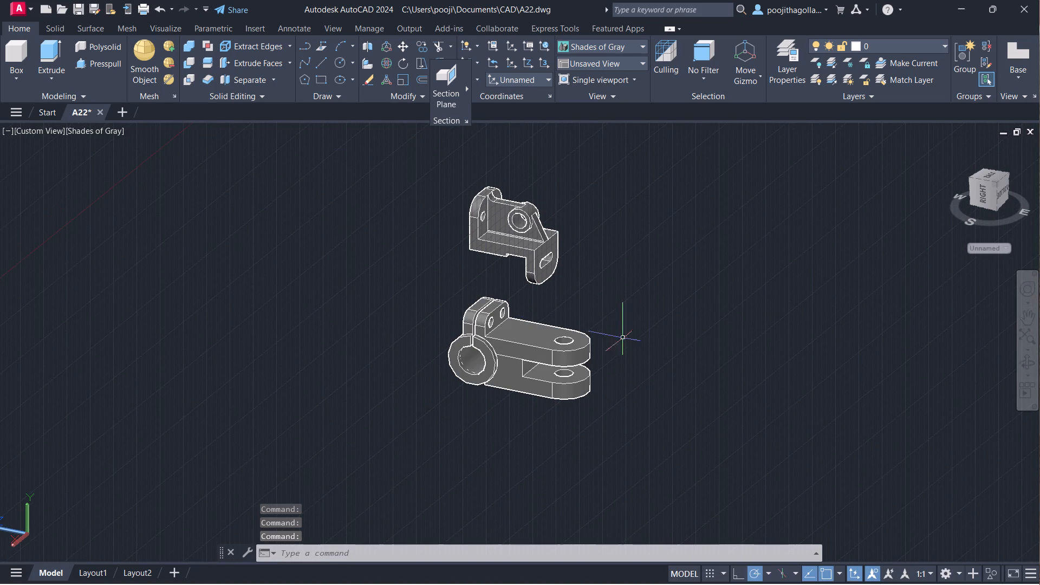
{"action": "middle_click_drag", "start_coordinate": [614, 311], "coordinate": [622, 330]}
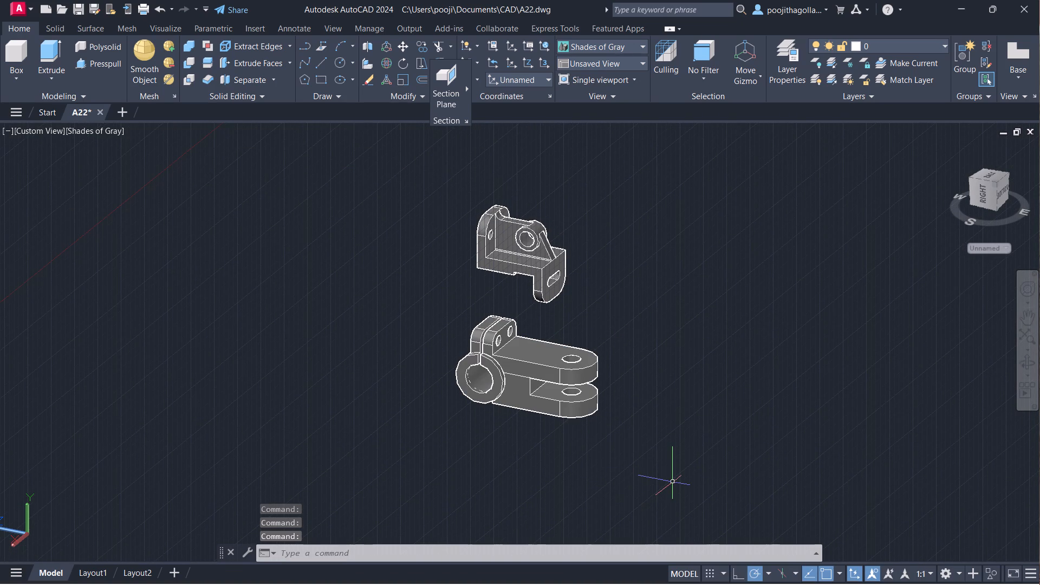
{"action": "key", "text": "ctrl+p"}
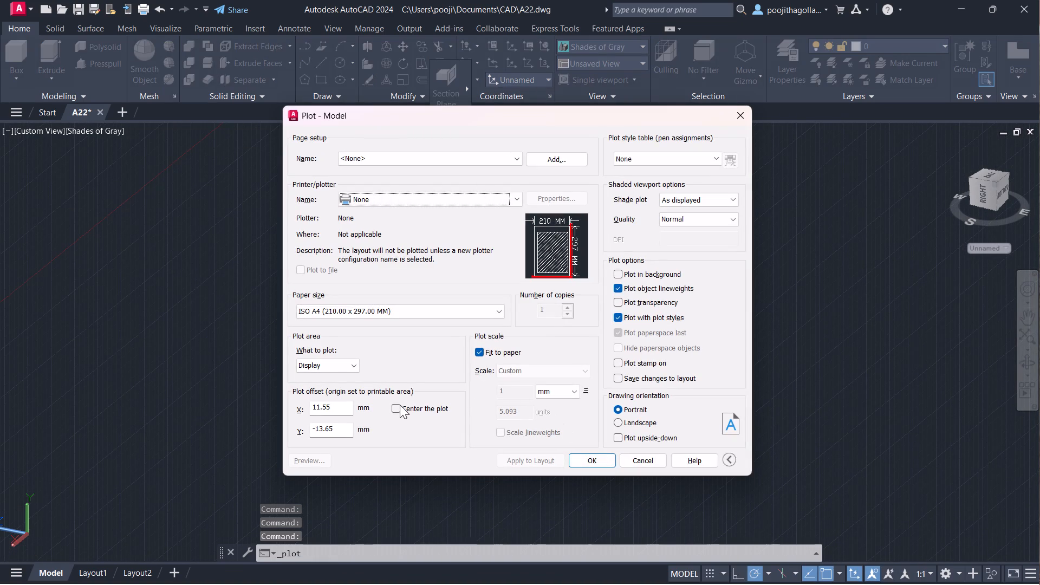
{"action": "left_click", "coordinate": [396, 407]}
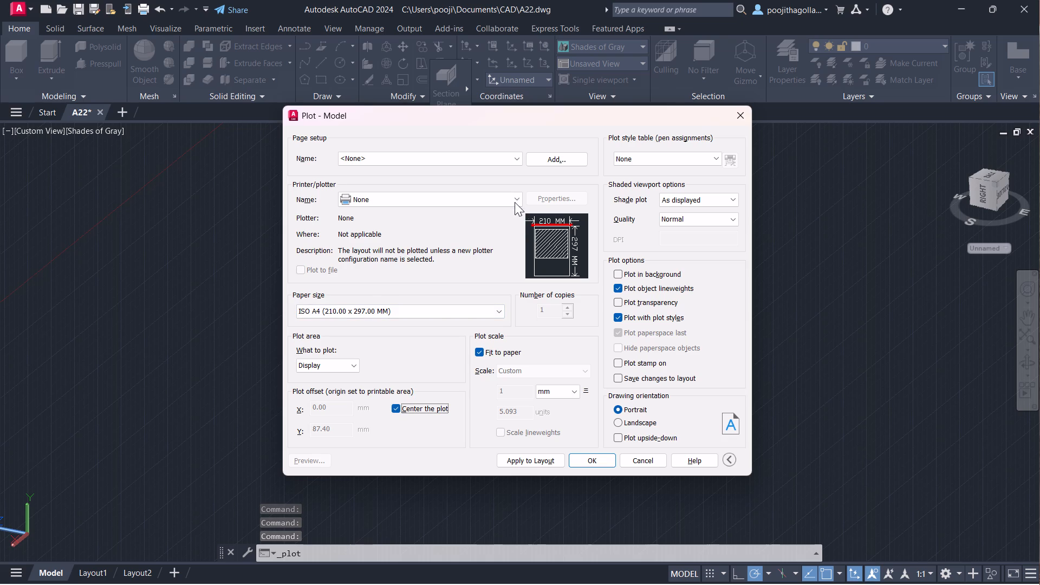
{"action": "left_click", "coordinate": [512, 200]}
{"action": "left_click", "coordinate": [458, 261]}
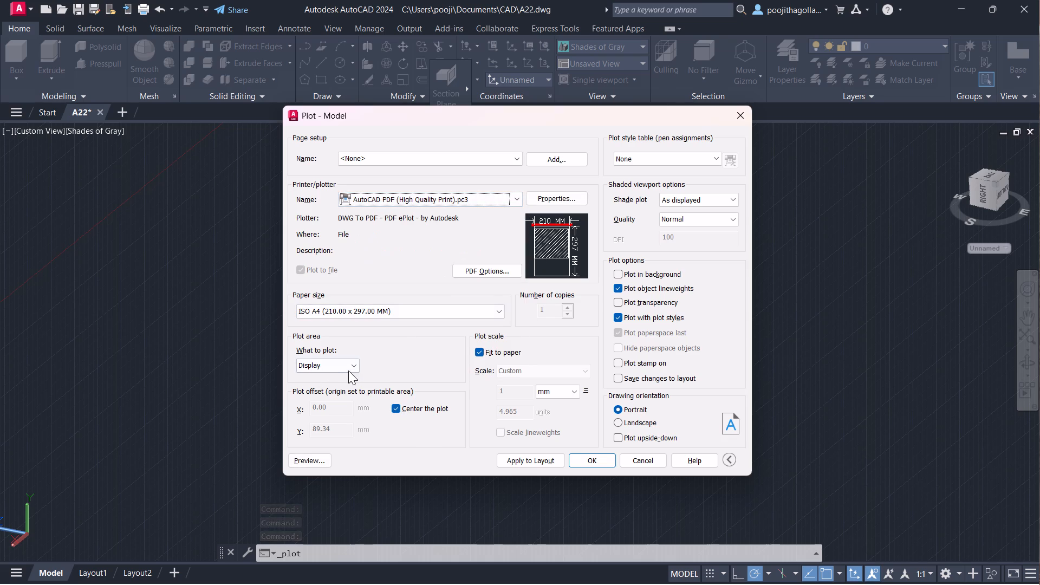
Define the plot area as a window enclosing the bracket and the fork part, and preview the plot.
{"action": "left_click", "coordinate": [357, 363]}
{"action": "left_click", "coordinate": [336, 405]}
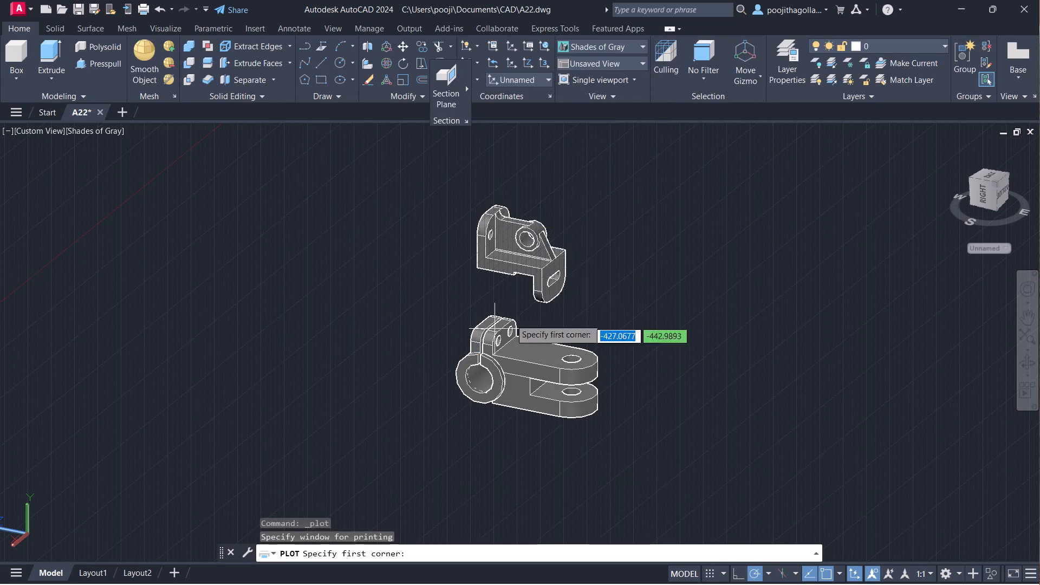
{"action": "left_click", "coordinate": [645, 204]}
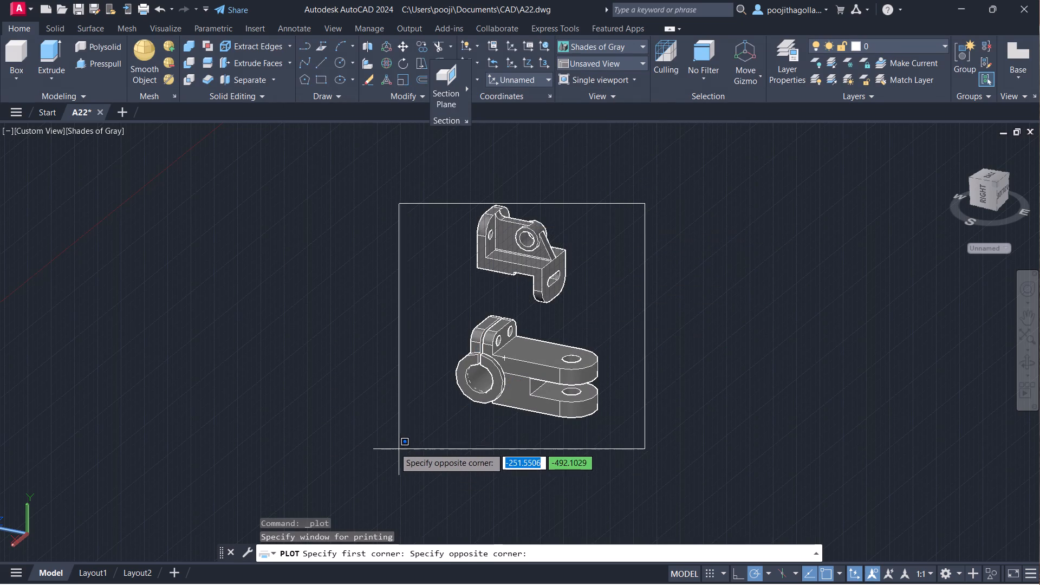
{"action": "left_click_drag", "start_coordinate": [389, 452], "coordinate": [592, 460]}
{"action": "left_click", "coordinate": [318, 463]}
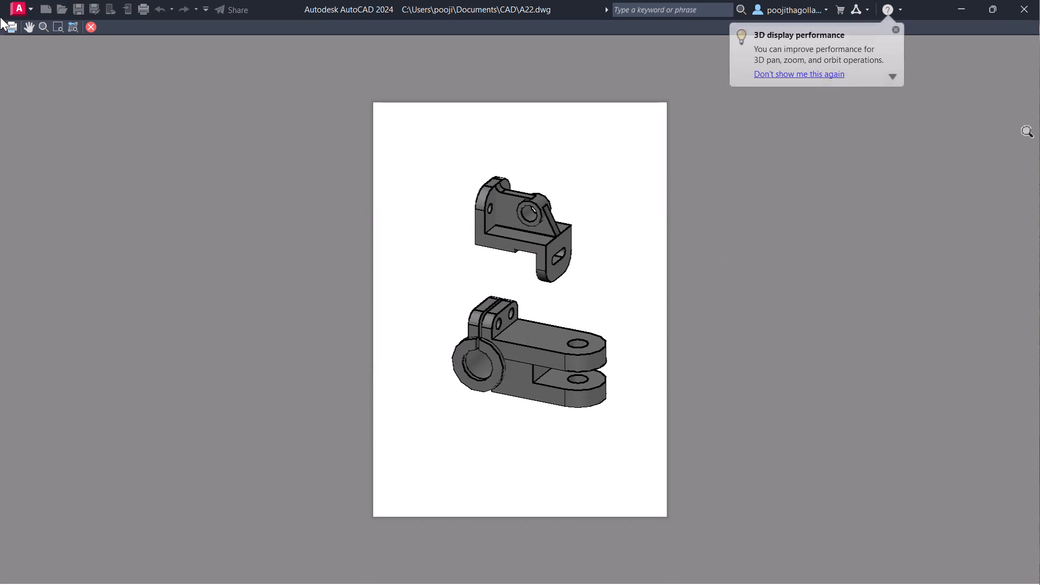
Plot from the preview and save the PDF as A22-Model.pdf in the CAD folder.
{"action": "left_click", "coordinate": [16, 35]}
{"action": "left_click", "coordinate": [10, 25]}
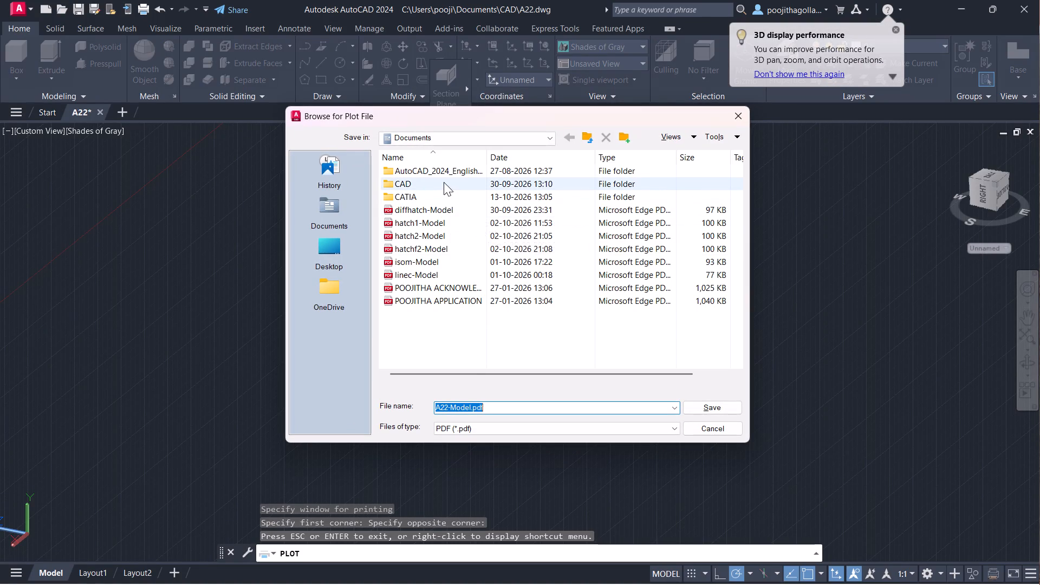
{"action": "double_click", "coordinate": [444, 182]}
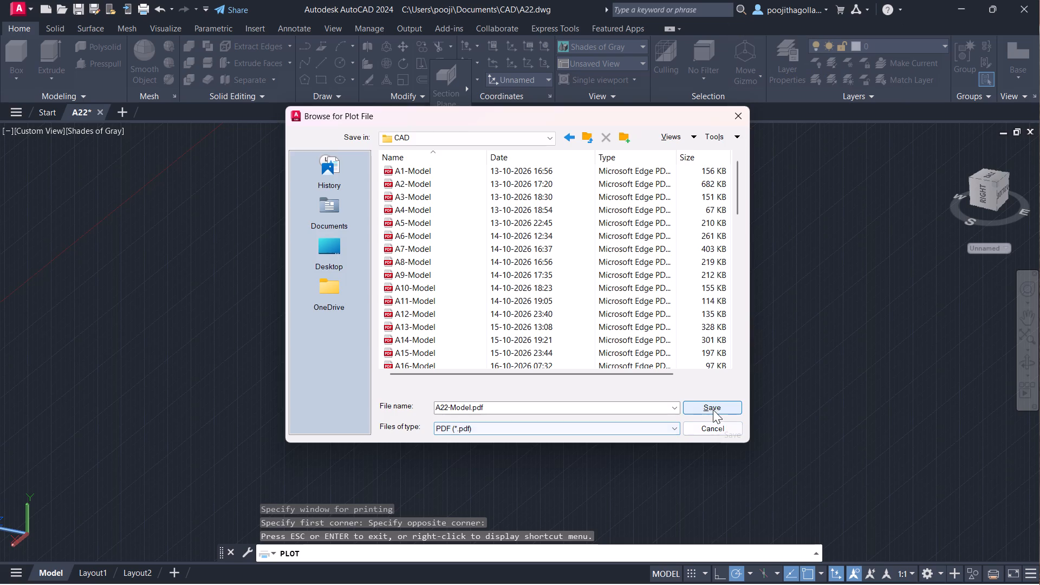
{"action": "left_click", "coordinate": [713, 409]}
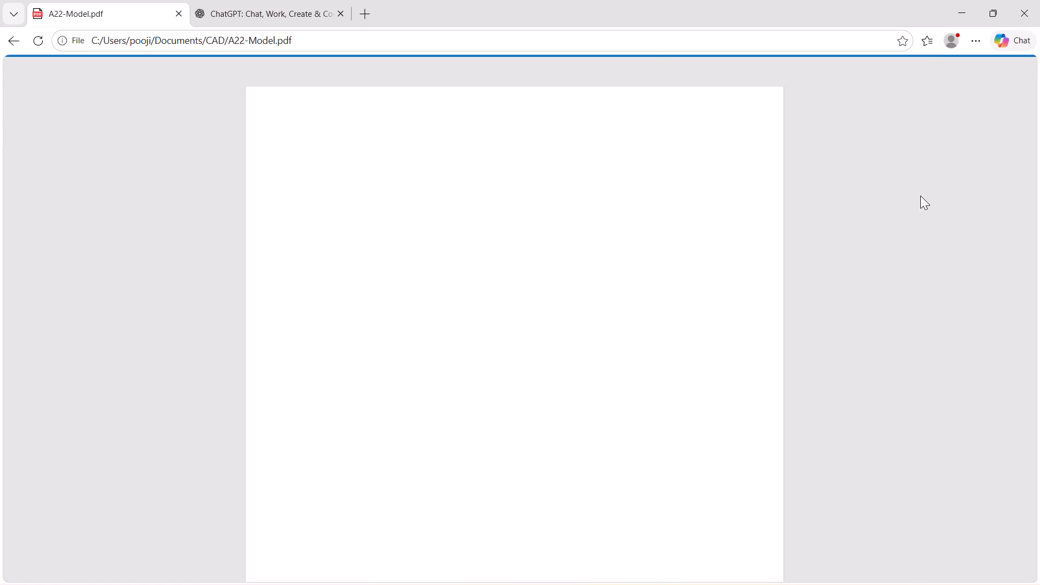
Look over the plotted A22-Model.pdf in Microsoft Edge and close it.
{"action": "scroll", "coordinate": [731, 286], "scroll_direction": "down", "scroll_amount": 3}
{"action": "scroll", "coordinate": [768, 264], "scroll_direction": "up", "scroll_amount": 2}
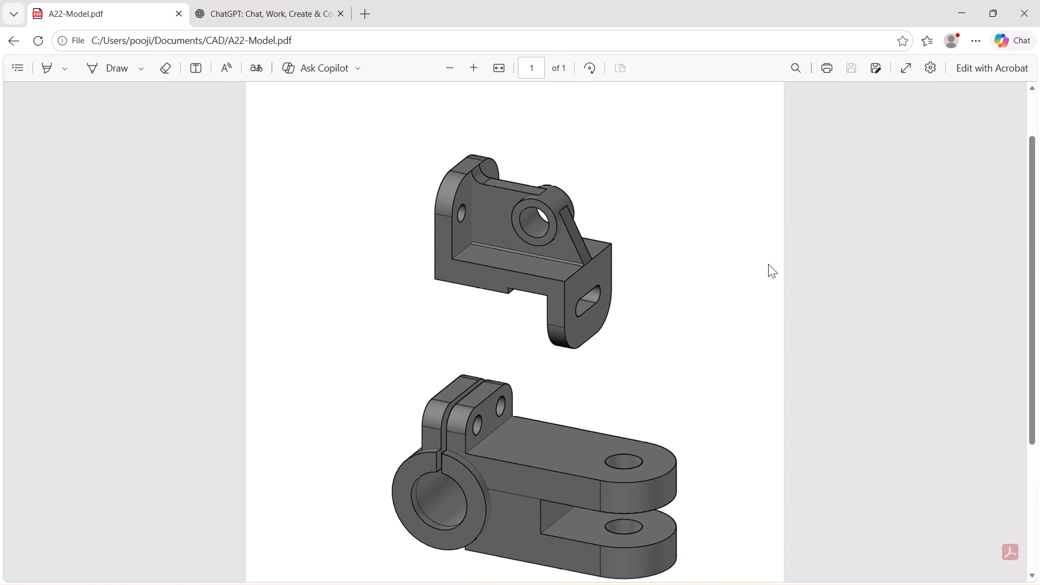
{"action": "left_click", "coordinate": [1027, 15]}
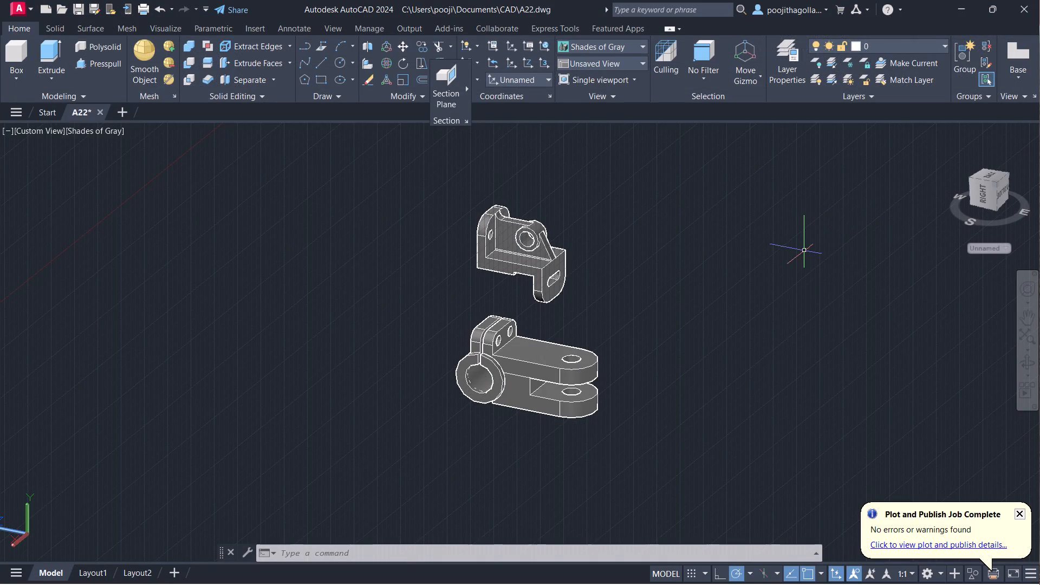
Back in AutoCAD, examine the stacked bracket and fork part together and the fork part close up.
{"action": "scroll", "coordinate": [656, 283], "scroll_direction": "up", "scroll_amount": 1}
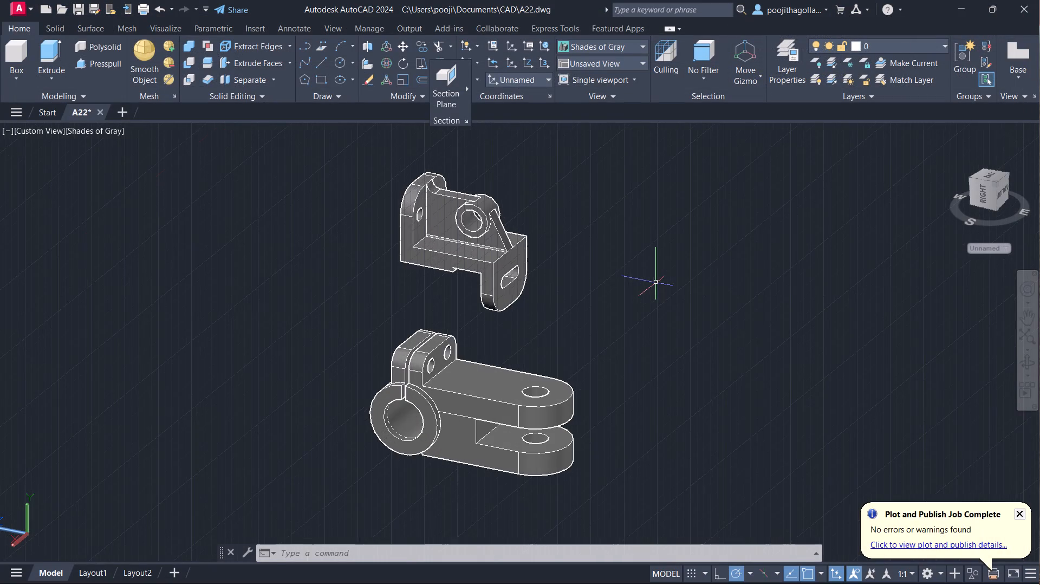
{"action": "middle_click_drag", "start_coordinate": [685, 349], "coordinate": [724, 395]}
{"action": "middle_click_drag", "start_coordinate": [560, 370], "coordinate": [555, 326]}
{"action": "middle_click_drag", "start_coordinate": [567, 321], "coordinate": [572, 344]}
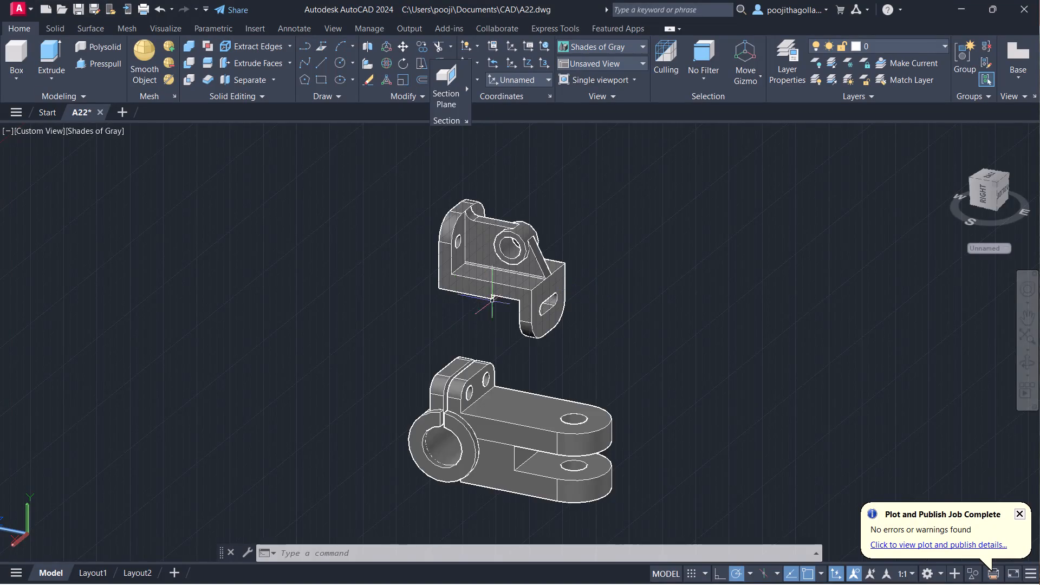
{"action": "scroll", "coordinate": [499, 295], "scroll_direction": "up", "scroll_amount": 1}
{"action": "middle_click_drag", "start_coordinate": [512, 316], "coordinate": [517, 331]}
{"action": "scroll", "coordinate": [529, 327], "scroll_direction": "down", "scroll_amount": 1}
{"action": "middle_click_drag", "start_coordinate": [536, 331], "coordinate": [523, 283]}
{"action": "middle_click_drag", "start_coordinate": [516, 335], "coordinate": [511, 347]}
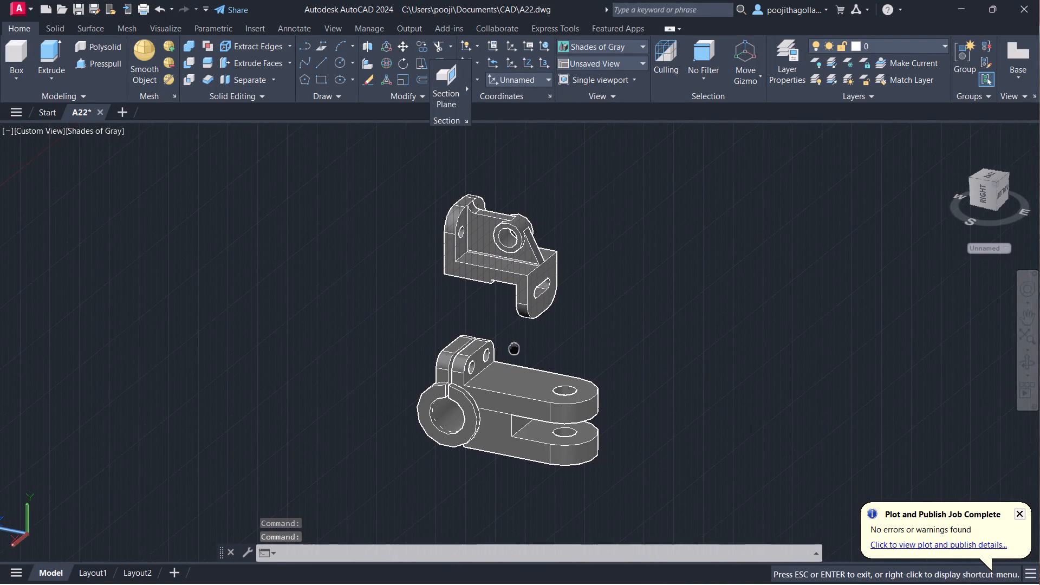
{"action": "middle_click_drag", "start_coordinate": [511, 347], "coordinate": [488, 357]}
{"action": "scroll", "coordinate": [466, 461], "scroll_direction": "up", "scroll_amount": 2}
{"action": "middle_click_drag", "start_coordinate": [497, 434], "coordinate": [693, 404]}
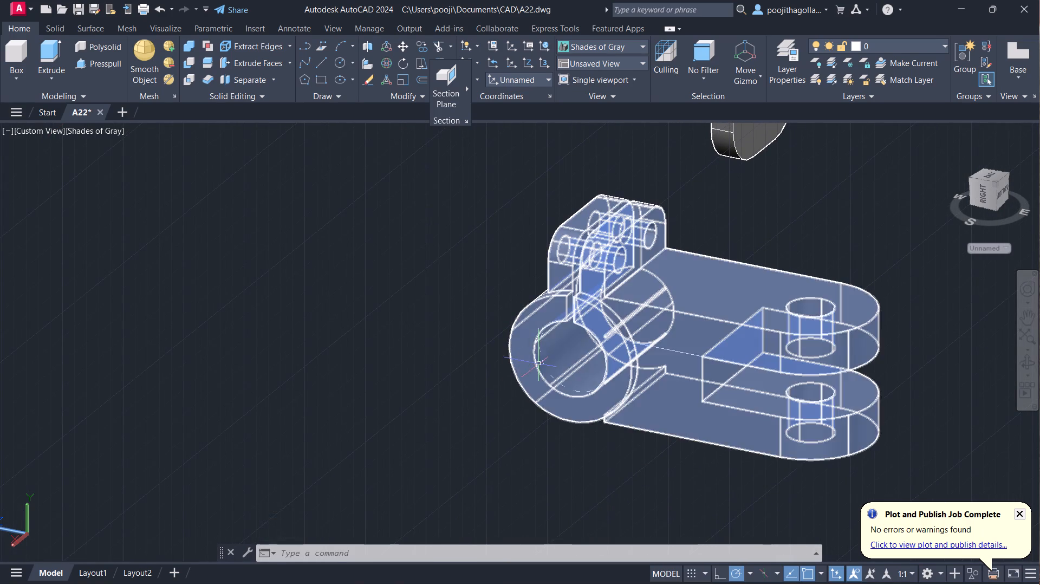
Examine the fork part's ring bore close up, and view the bracket and fork part together.
{"action": "scroll", "coordinate": [539, 364], "scroll_direction": "up", "scroll_amount": 4}
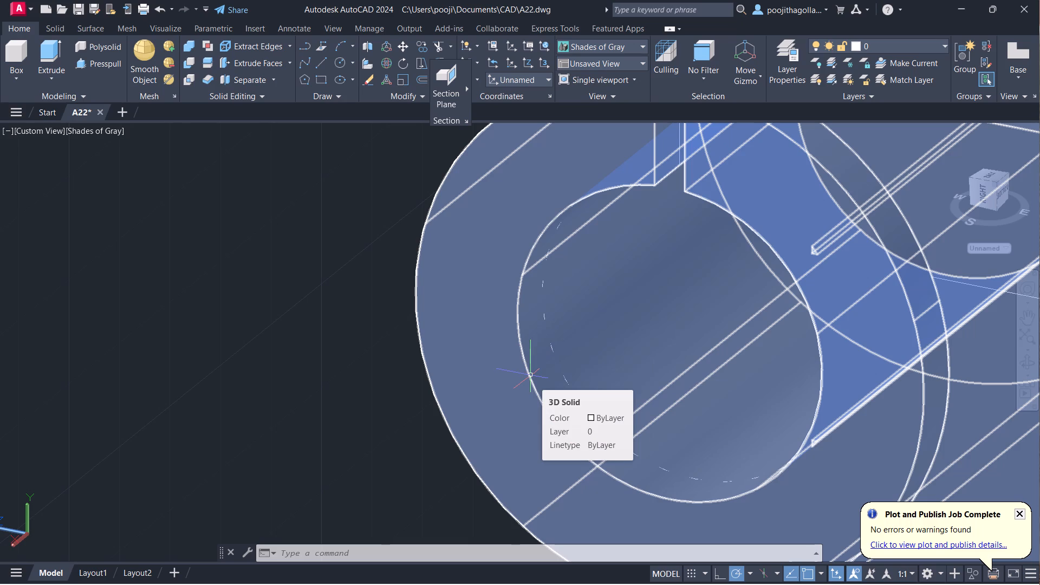
{"action": "scroll", "coordinate": [577, 432], "scroll_direction": "down", "scroll_amount": 3}
{"action": "middle_click_drag", "start_coordinate": [636, 411], "coordinate": [558, 413]}
{"action": "scroll", "coordinate": [577, 411], "scroll_direction": "down", "scroll_amount": 1}
{"action": "middle_click_drag", "start_coordinate": [611, 411], "coordinate": [565, 376]}
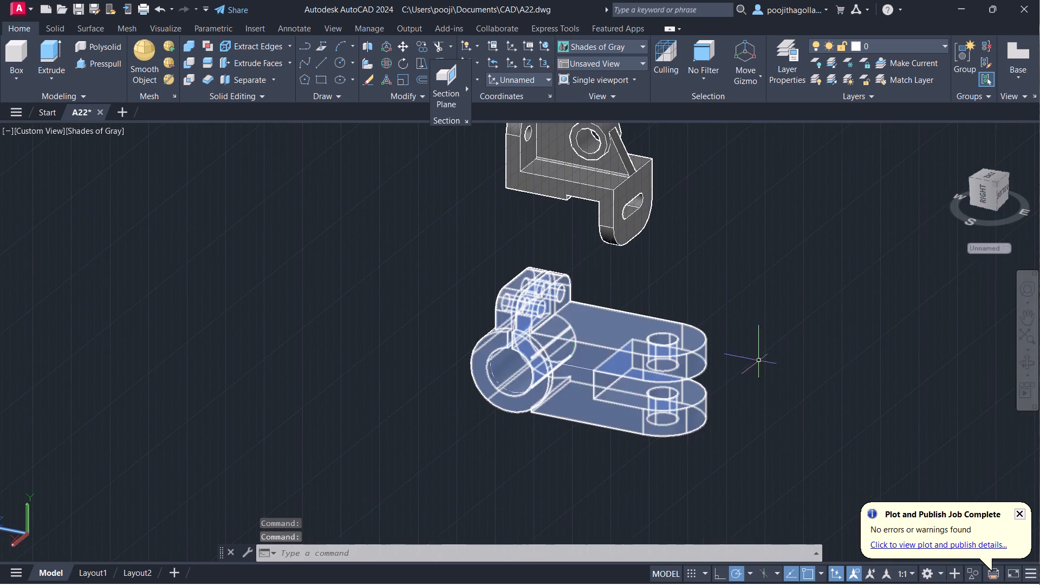
{"action": "middle_click_drag", "start_coordinate": [724, 343], "coordinate": [724, 394]}
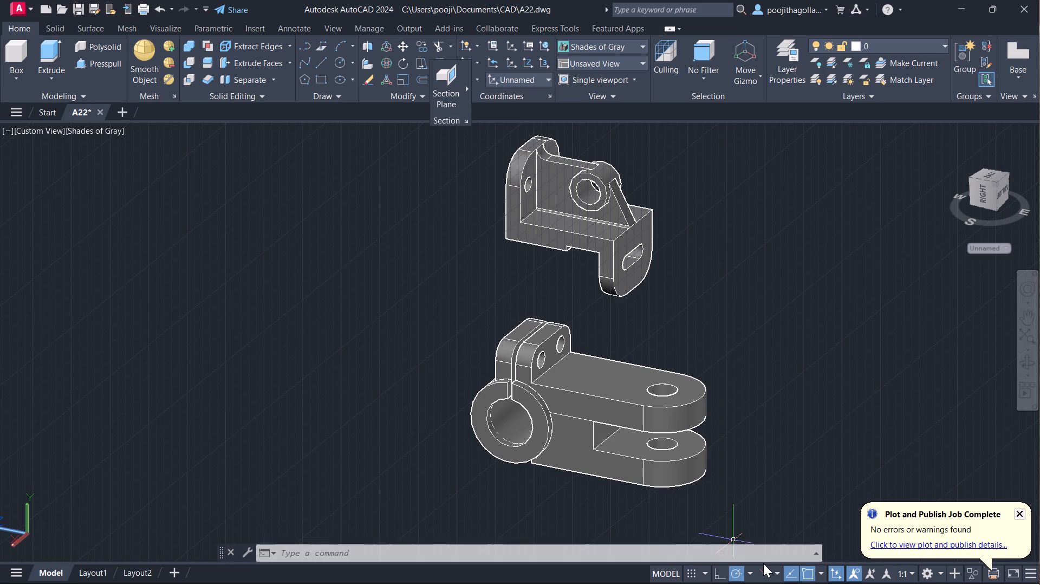
{"action": "scroll", "coordinate": [805, 392], "scroll_direction": "down", "scroll_amount": 1}
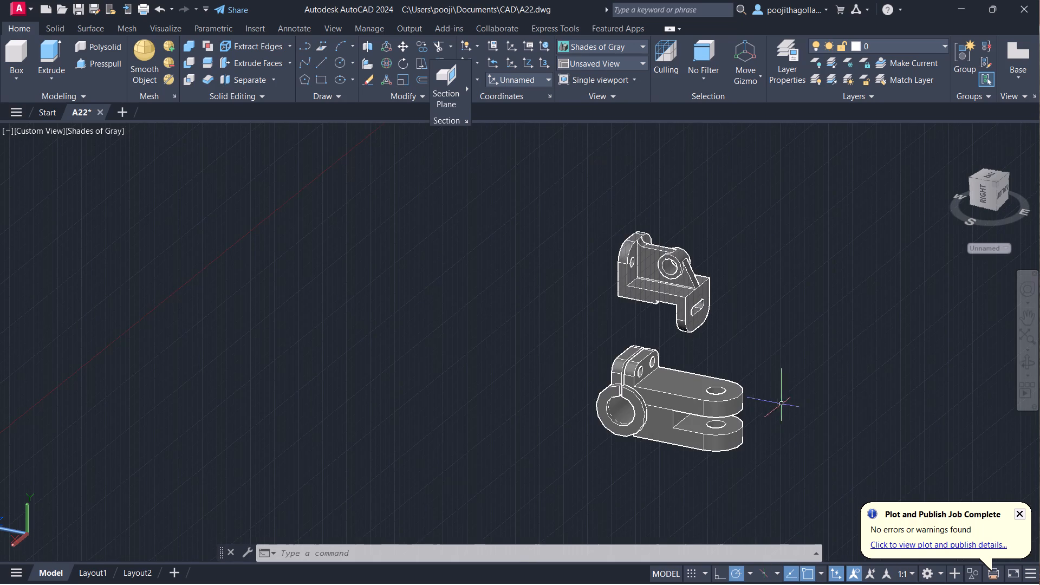
{"action": "scroll", "coordinate": [732, 371], "scroll_direction": "up", "scroll_amount": 1}
{"action": "middle_click_drag", "start_coordinate": [732, 371], "coordinate": [578, 370]}
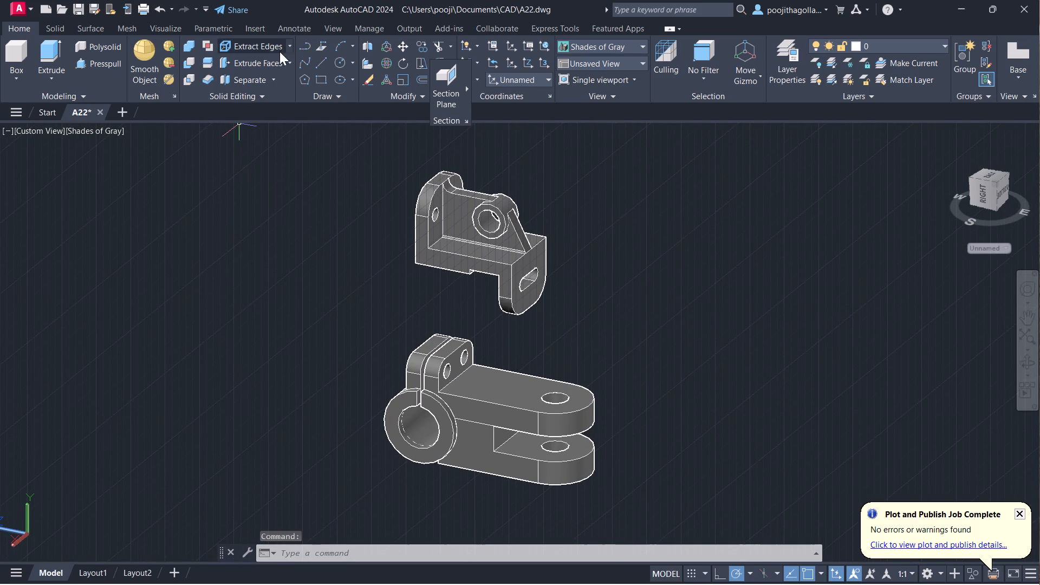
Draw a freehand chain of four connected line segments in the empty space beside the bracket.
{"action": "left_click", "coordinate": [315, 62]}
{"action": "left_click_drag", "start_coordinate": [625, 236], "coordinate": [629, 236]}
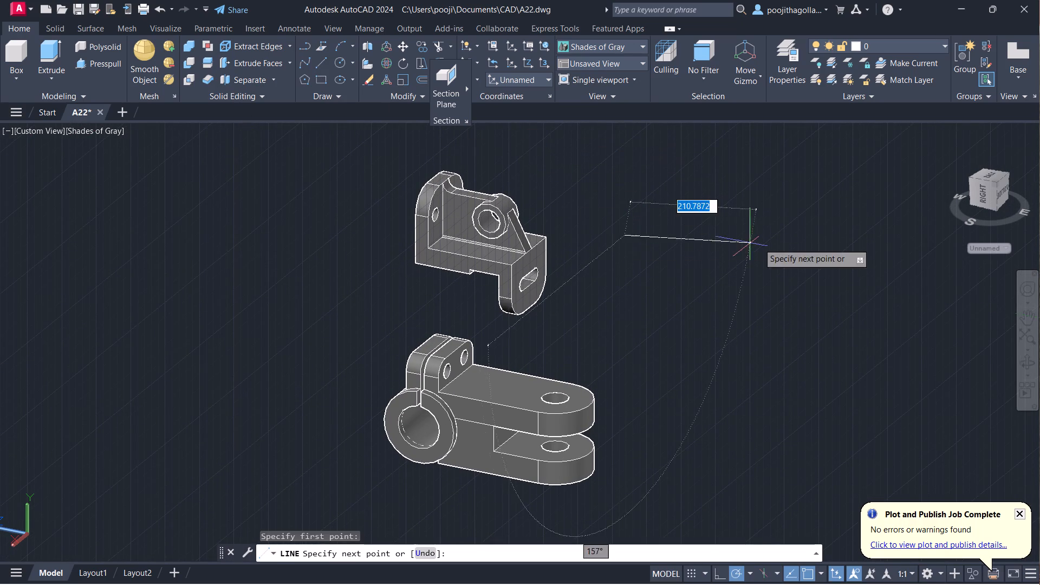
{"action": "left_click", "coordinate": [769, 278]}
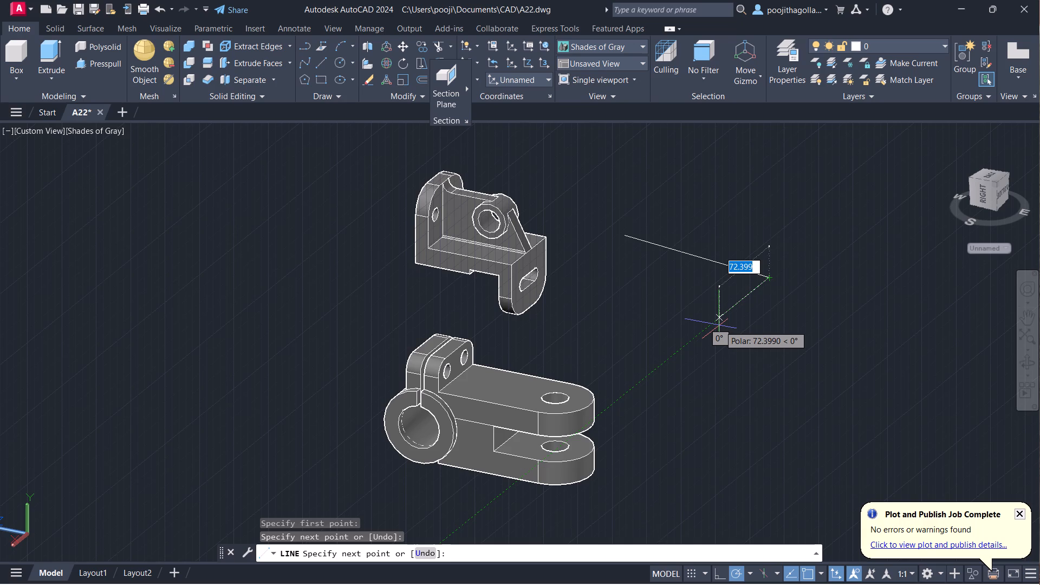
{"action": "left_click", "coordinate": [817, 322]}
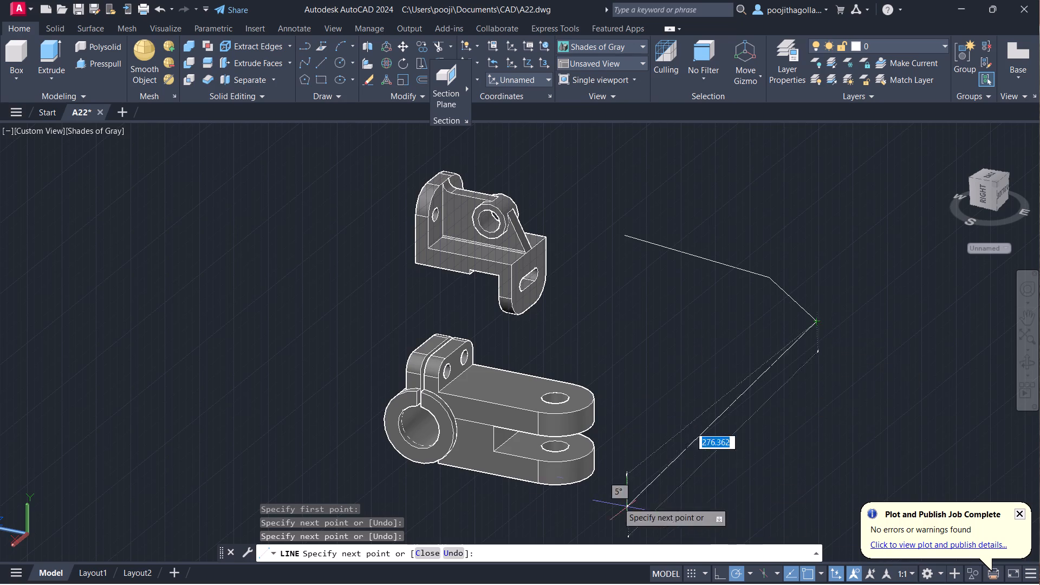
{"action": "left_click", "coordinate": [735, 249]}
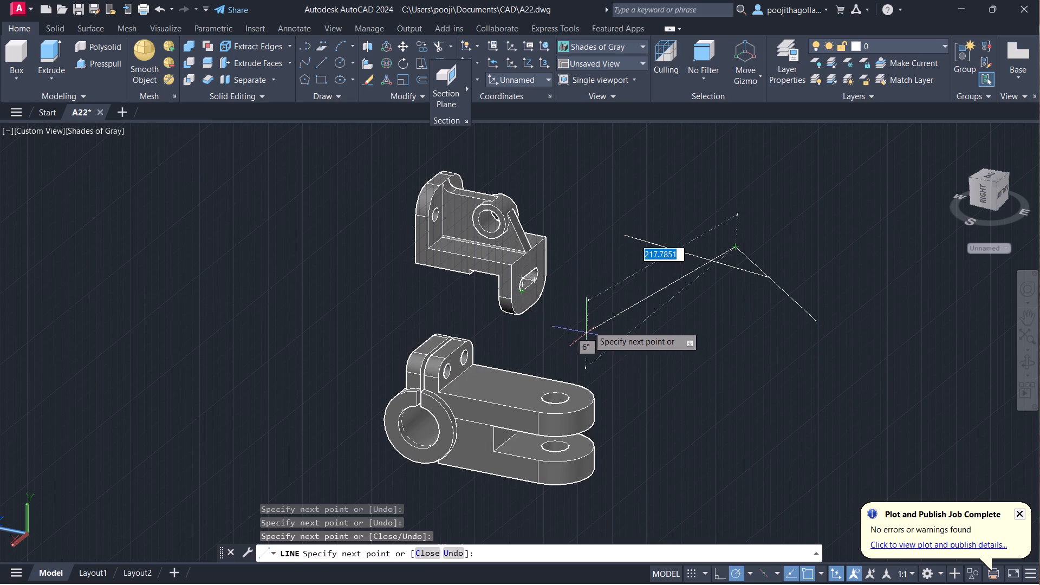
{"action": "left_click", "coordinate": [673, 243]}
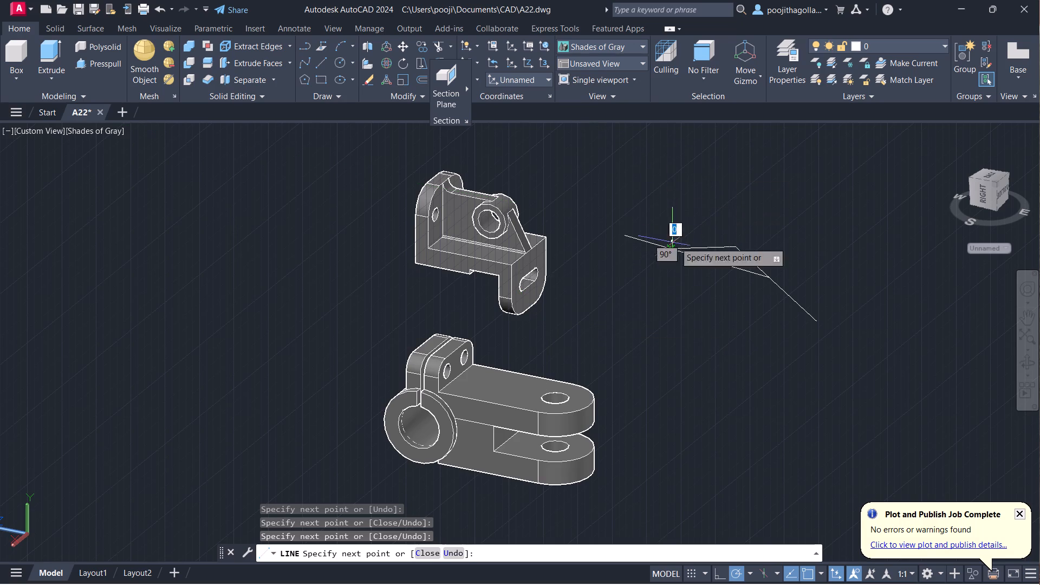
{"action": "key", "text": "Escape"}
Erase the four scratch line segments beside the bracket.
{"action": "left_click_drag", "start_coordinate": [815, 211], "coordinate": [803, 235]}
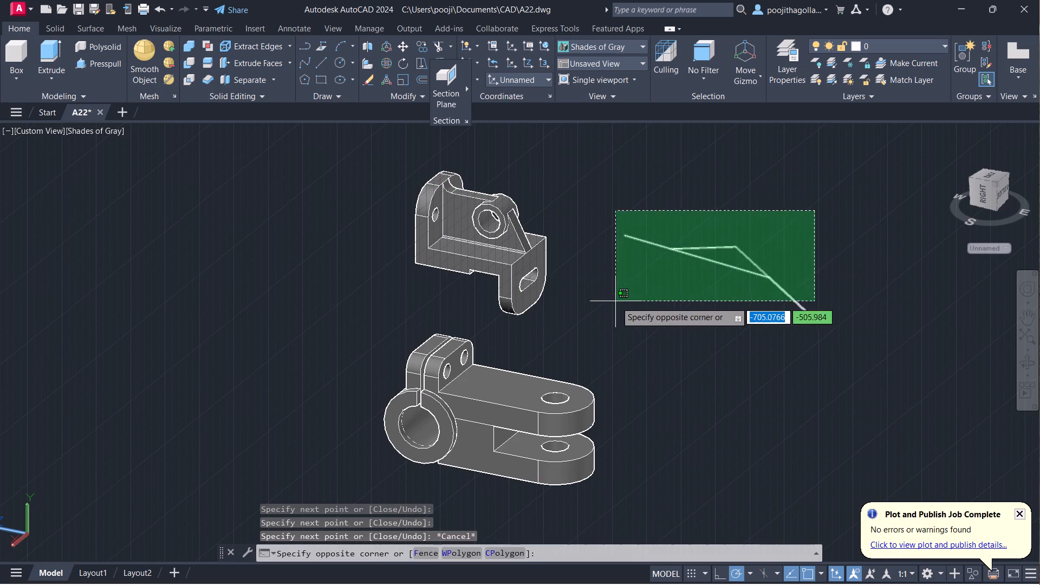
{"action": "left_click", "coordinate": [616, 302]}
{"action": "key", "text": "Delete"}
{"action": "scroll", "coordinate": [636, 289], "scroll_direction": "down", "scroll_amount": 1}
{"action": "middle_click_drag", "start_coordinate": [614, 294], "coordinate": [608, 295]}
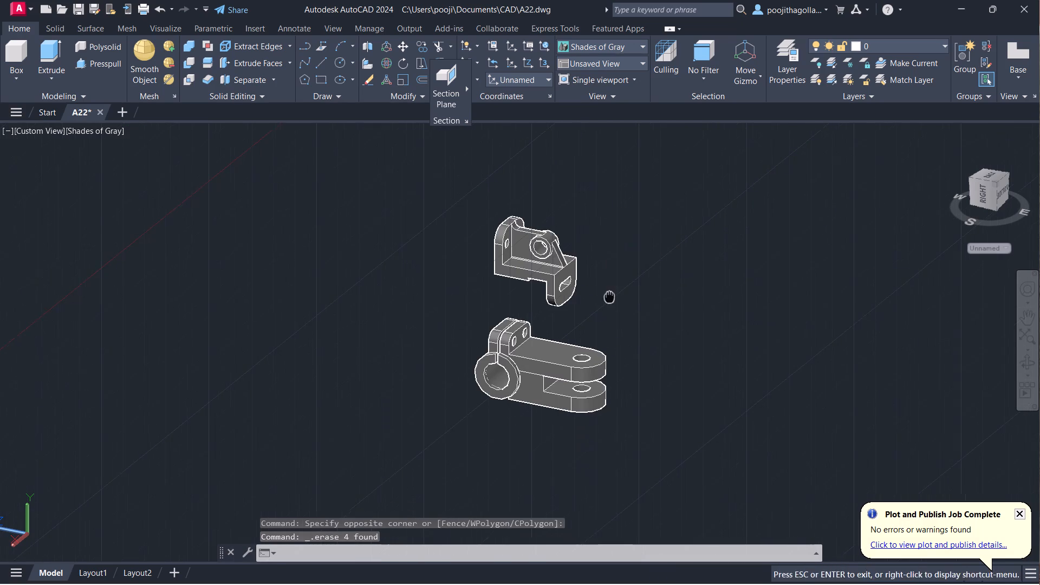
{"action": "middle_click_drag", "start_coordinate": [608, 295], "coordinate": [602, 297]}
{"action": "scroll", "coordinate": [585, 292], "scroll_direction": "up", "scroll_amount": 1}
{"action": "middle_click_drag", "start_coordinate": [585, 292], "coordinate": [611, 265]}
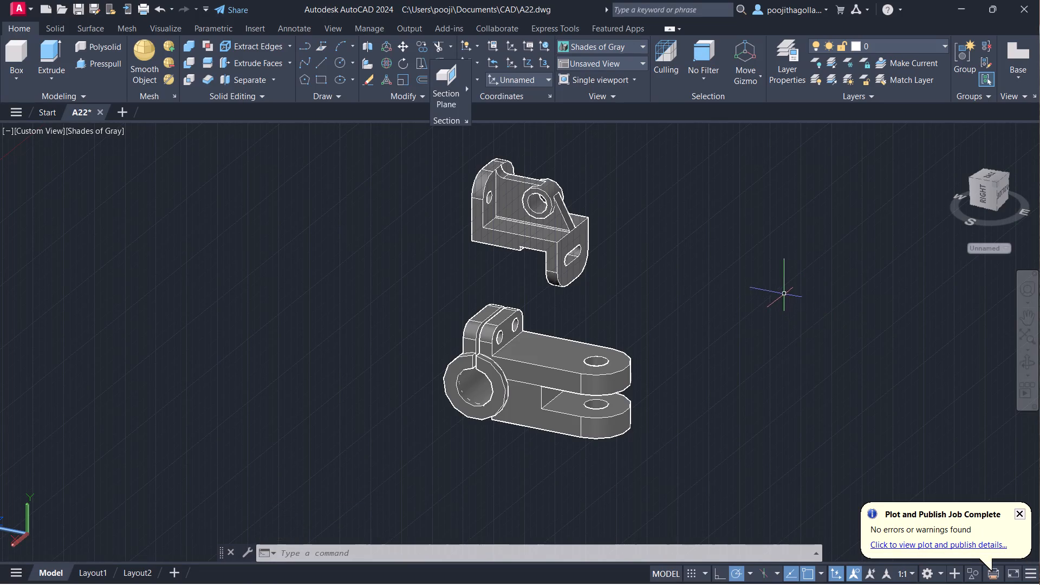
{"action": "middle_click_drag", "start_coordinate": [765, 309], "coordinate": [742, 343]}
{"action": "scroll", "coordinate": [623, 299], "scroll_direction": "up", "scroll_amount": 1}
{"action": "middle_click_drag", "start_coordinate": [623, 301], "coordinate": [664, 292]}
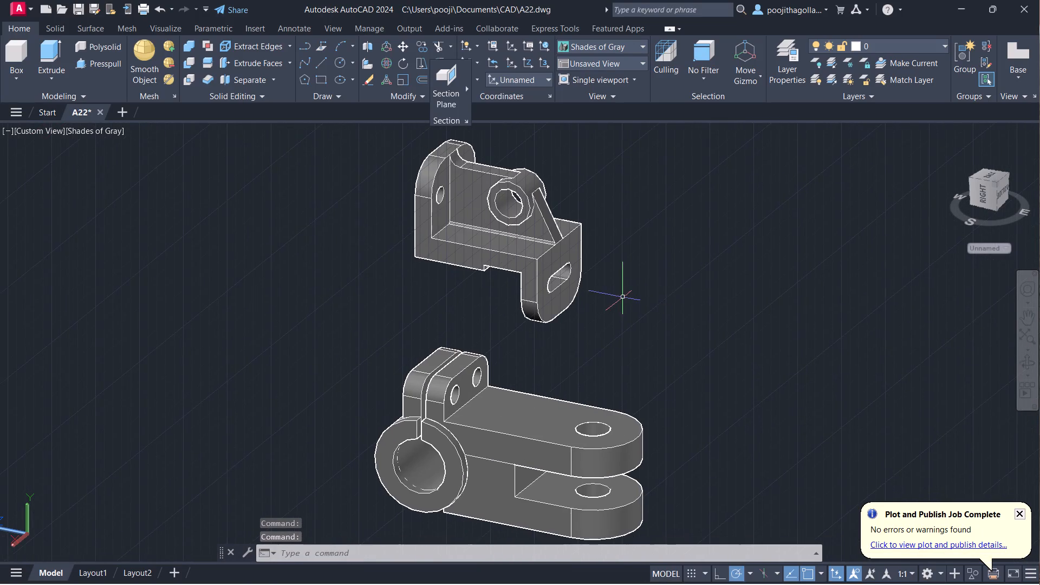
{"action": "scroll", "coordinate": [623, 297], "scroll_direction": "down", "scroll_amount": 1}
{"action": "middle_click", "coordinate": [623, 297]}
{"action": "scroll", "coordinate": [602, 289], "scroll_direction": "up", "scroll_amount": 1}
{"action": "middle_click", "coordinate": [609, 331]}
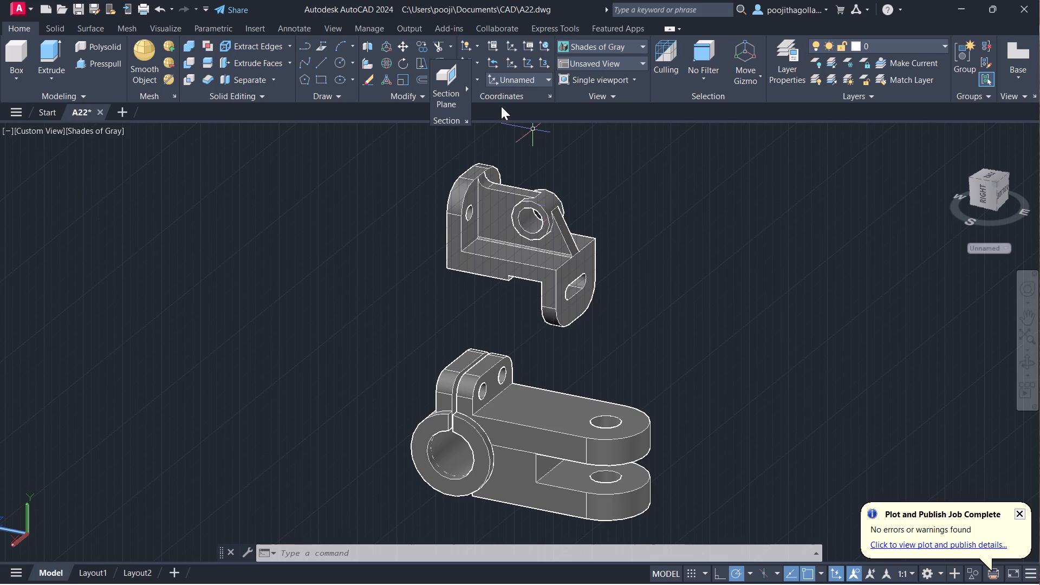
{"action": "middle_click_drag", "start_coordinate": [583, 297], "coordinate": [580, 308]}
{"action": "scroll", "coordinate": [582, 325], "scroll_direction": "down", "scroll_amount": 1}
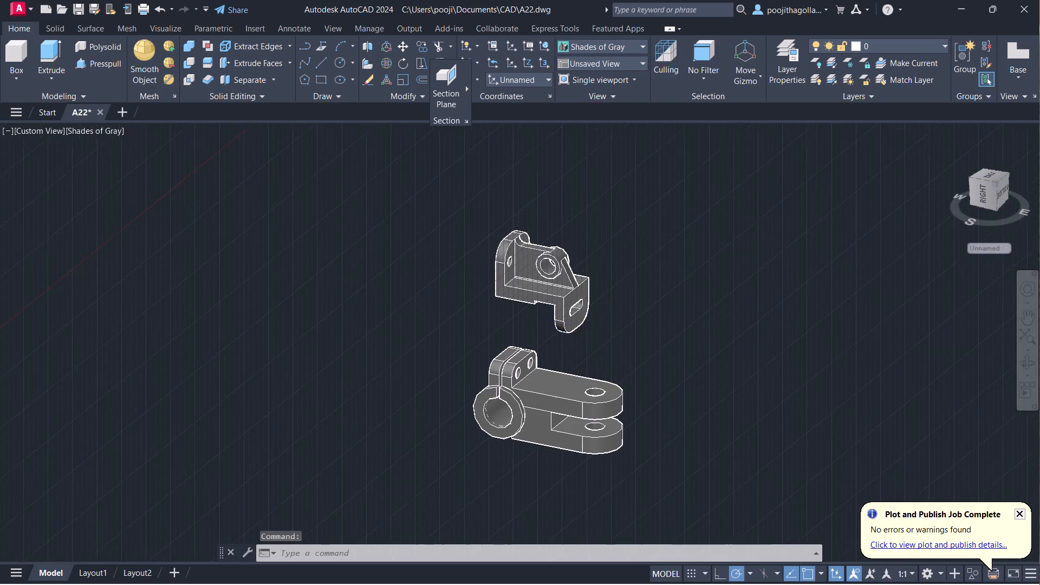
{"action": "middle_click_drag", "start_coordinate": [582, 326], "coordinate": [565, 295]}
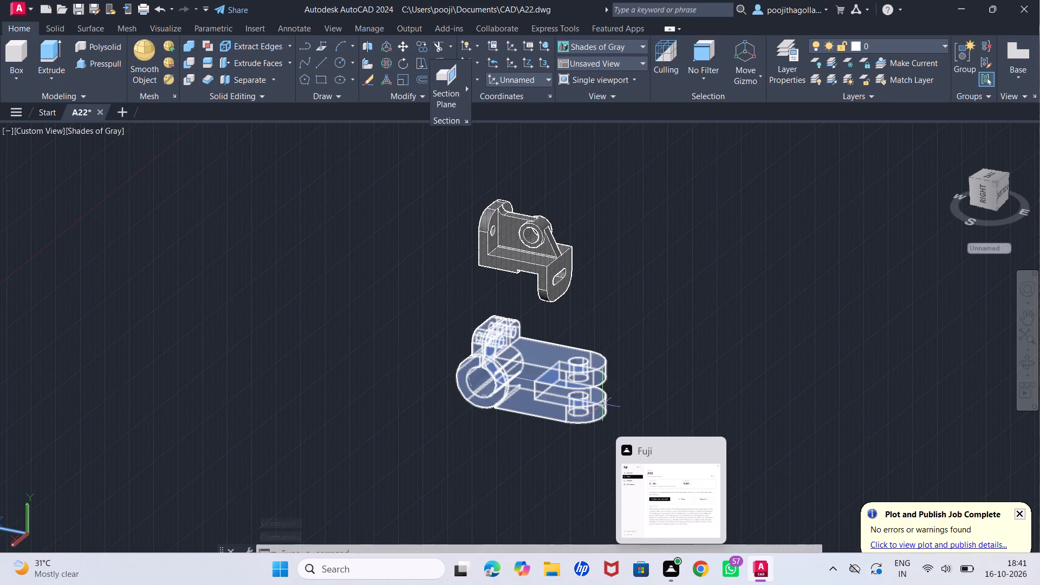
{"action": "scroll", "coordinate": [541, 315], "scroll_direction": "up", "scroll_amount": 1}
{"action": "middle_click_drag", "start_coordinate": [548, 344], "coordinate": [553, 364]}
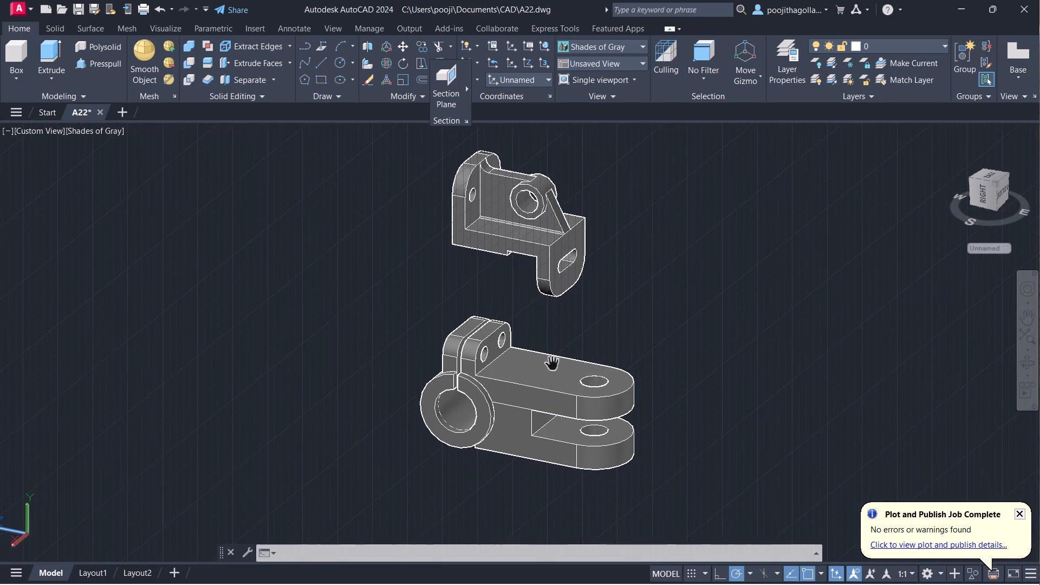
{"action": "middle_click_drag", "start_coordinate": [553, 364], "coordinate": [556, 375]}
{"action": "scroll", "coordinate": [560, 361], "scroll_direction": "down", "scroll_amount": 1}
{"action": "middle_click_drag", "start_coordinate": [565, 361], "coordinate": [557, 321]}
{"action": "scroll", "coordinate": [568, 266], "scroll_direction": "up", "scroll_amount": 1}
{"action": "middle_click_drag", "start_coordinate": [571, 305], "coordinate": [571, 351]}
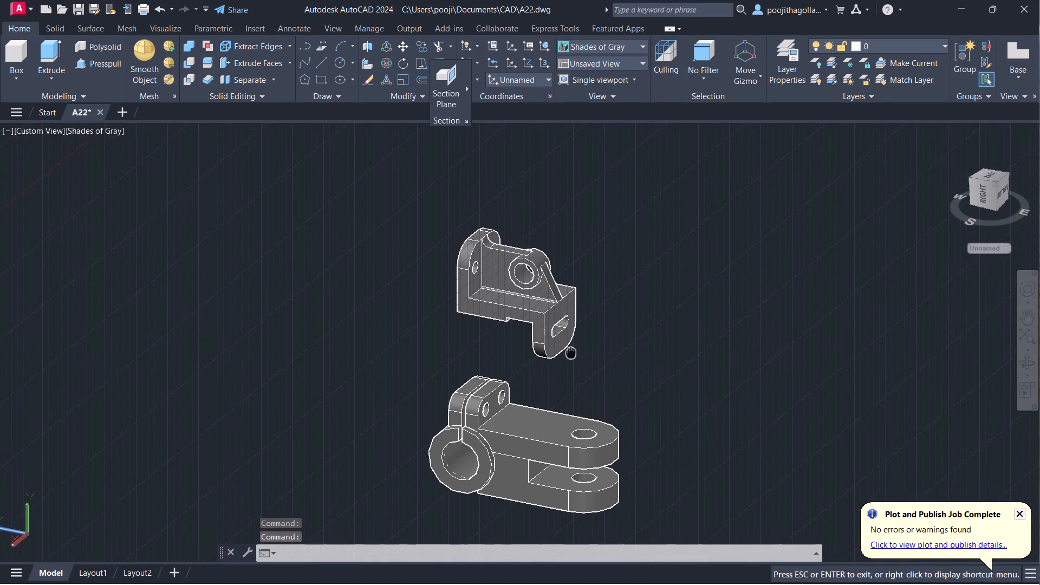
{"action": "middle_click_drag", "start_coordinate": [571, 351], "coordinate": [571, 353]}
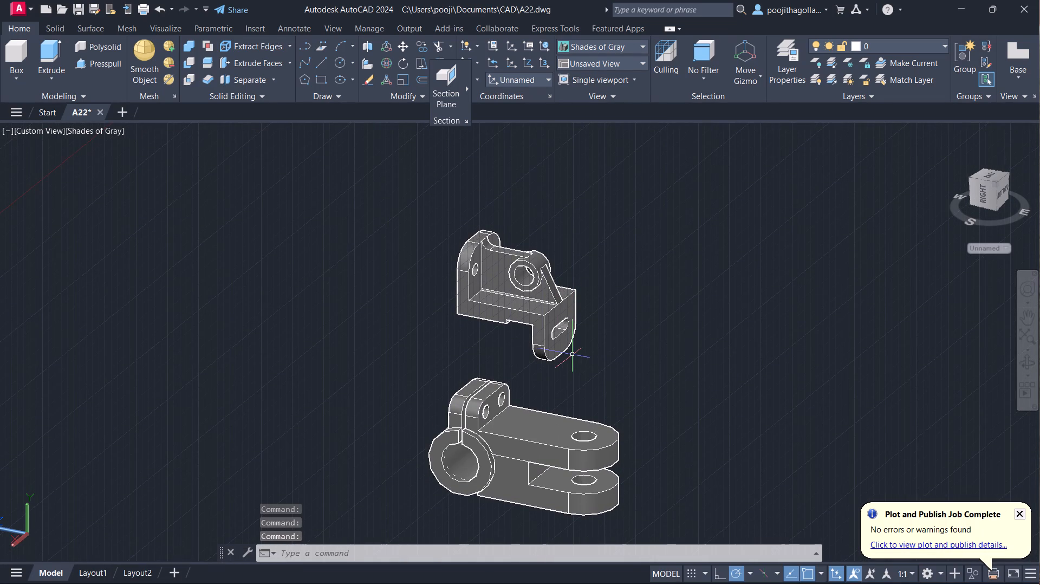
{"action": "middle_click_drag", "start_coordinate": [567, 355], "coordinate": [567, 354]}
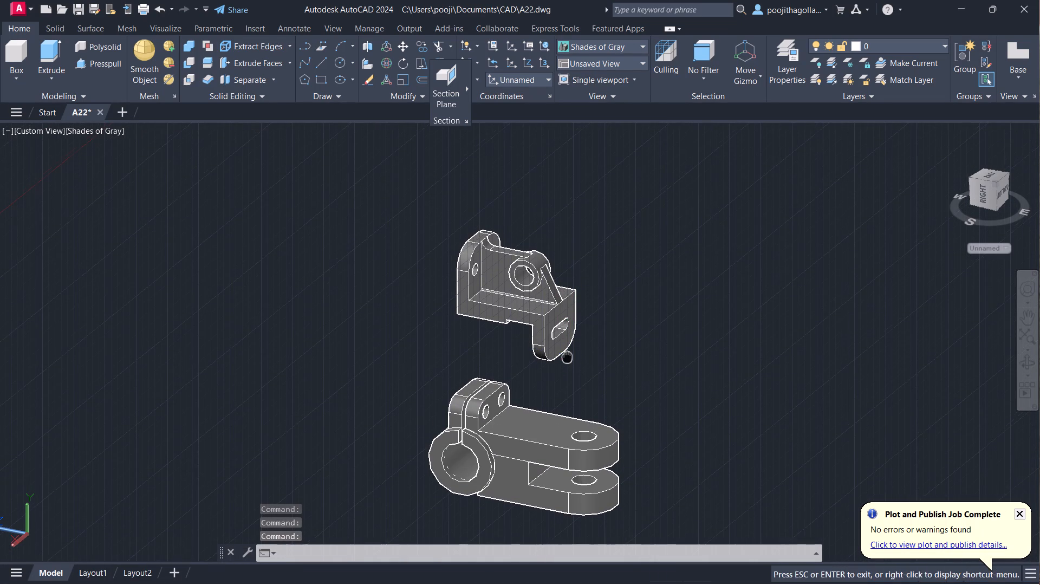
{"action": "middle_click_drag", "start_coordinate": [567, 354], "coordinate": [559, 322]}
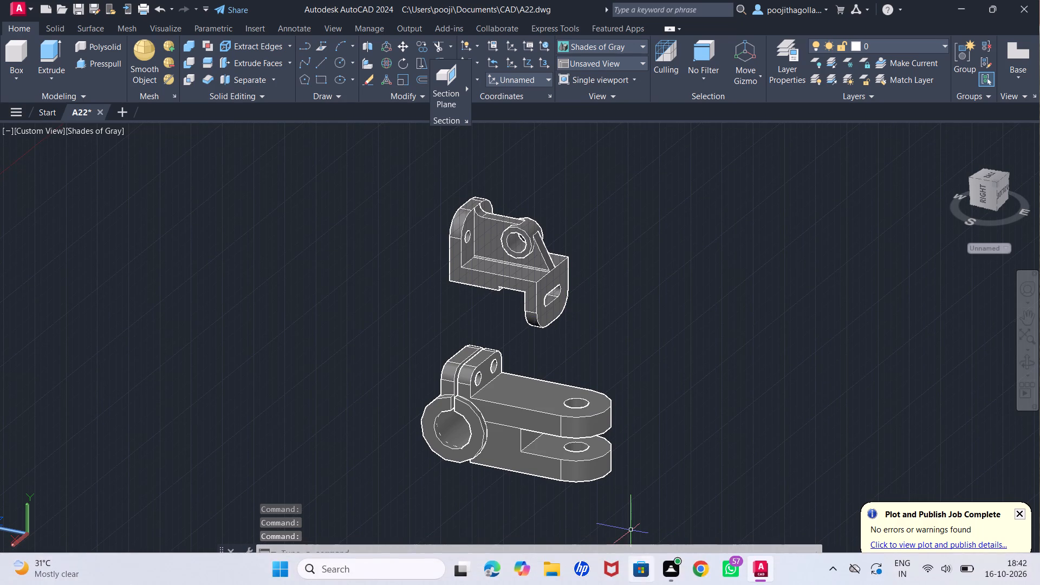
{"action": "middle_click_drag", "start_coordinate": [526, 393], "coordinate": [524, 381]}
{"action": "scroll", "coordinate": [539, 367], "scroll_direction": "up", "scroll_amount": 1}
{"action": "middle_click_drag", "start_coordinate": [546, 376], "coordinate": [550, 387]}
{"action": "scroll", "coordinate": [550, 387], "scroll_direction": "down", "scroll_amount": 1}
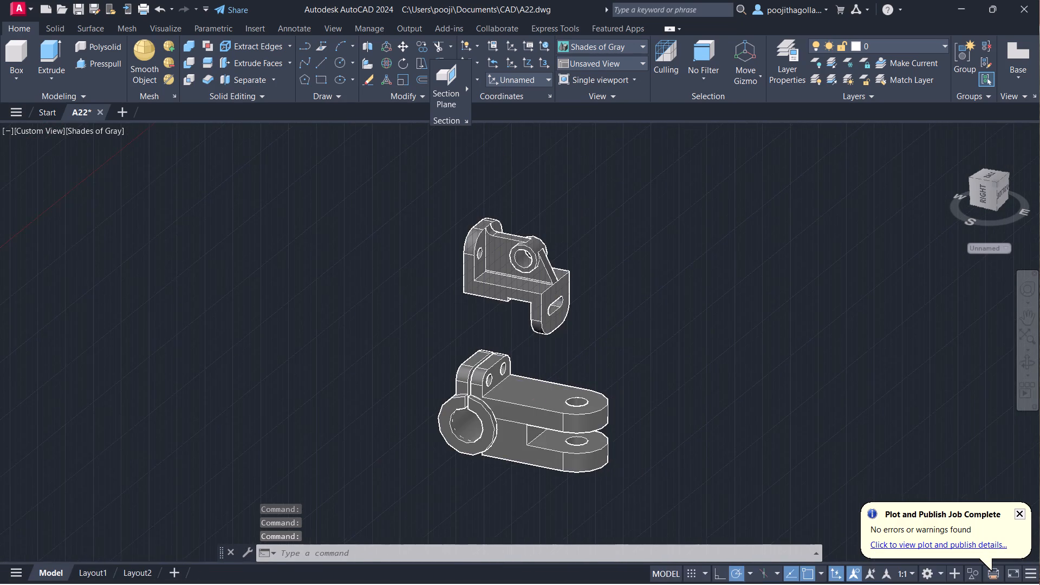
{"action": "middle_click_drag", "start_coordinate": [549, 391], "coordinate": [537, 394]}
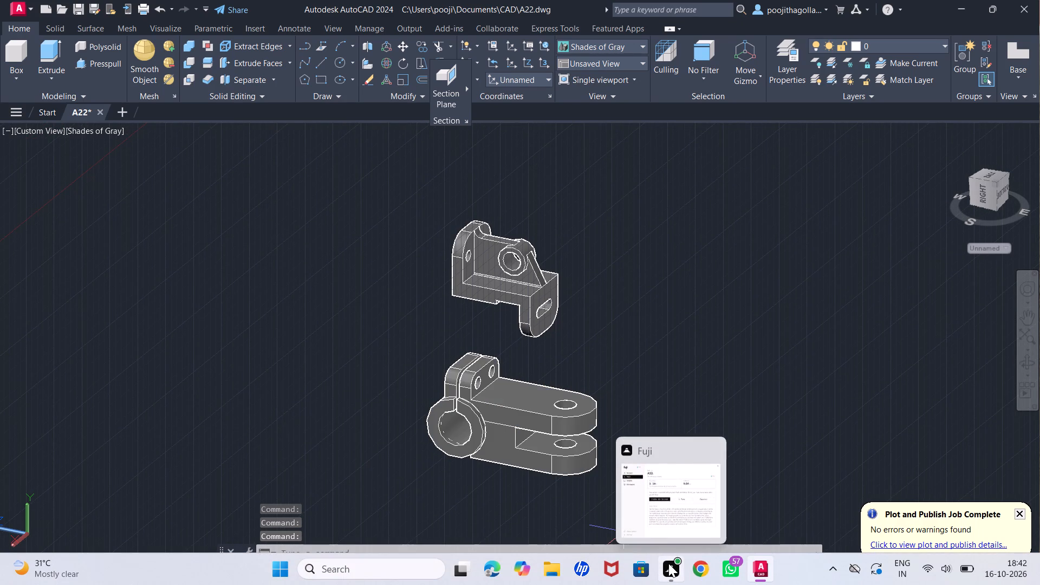